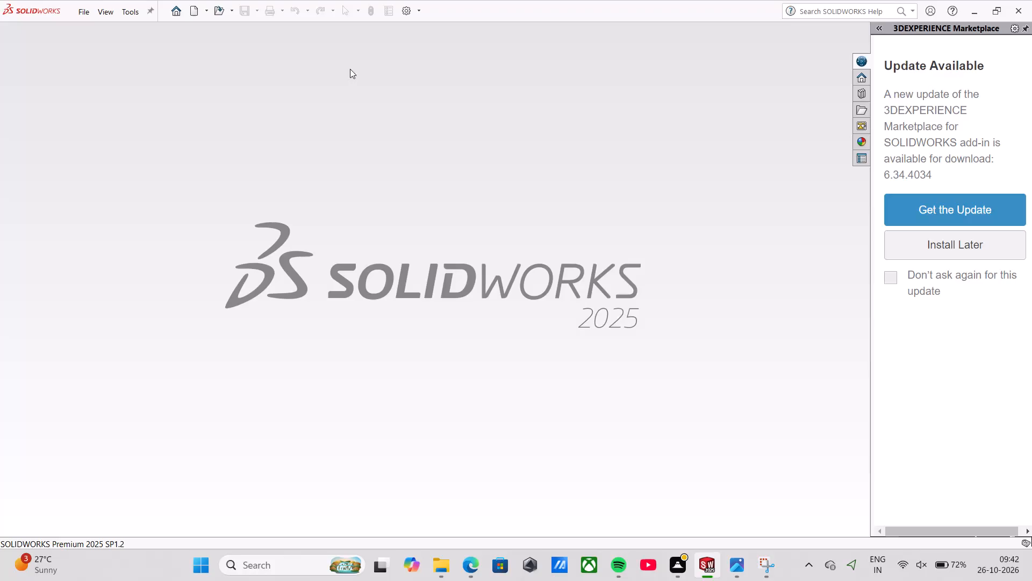
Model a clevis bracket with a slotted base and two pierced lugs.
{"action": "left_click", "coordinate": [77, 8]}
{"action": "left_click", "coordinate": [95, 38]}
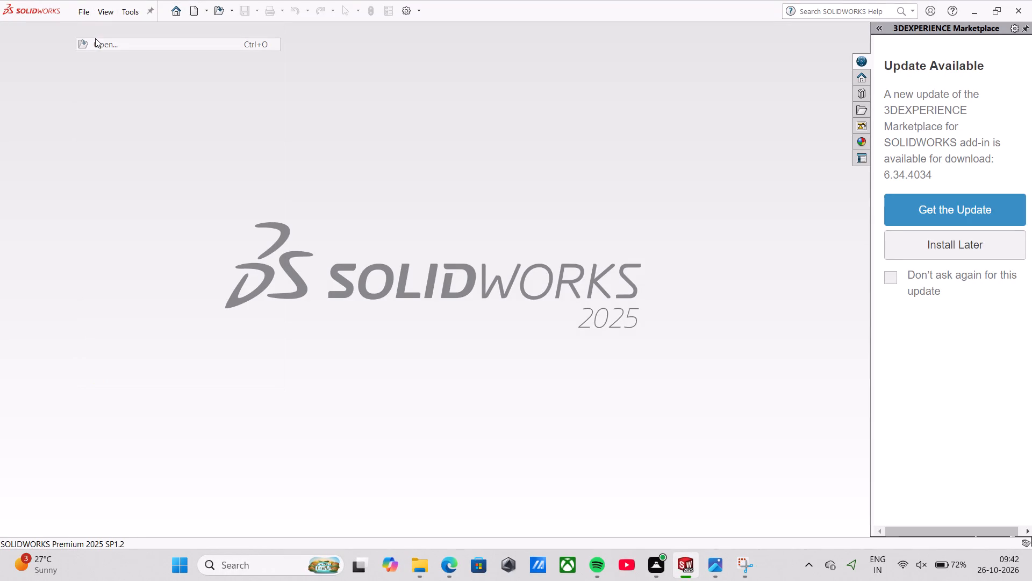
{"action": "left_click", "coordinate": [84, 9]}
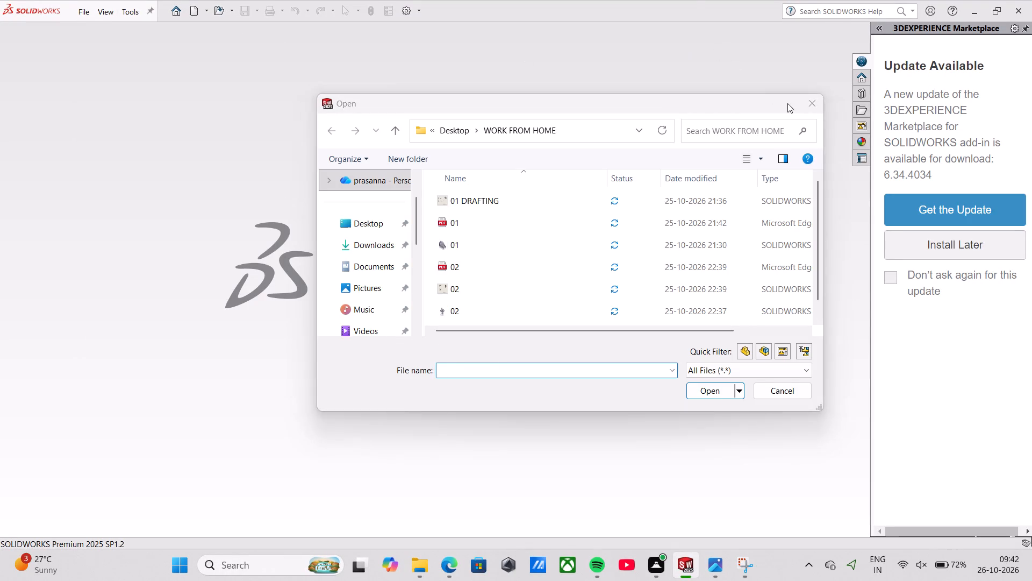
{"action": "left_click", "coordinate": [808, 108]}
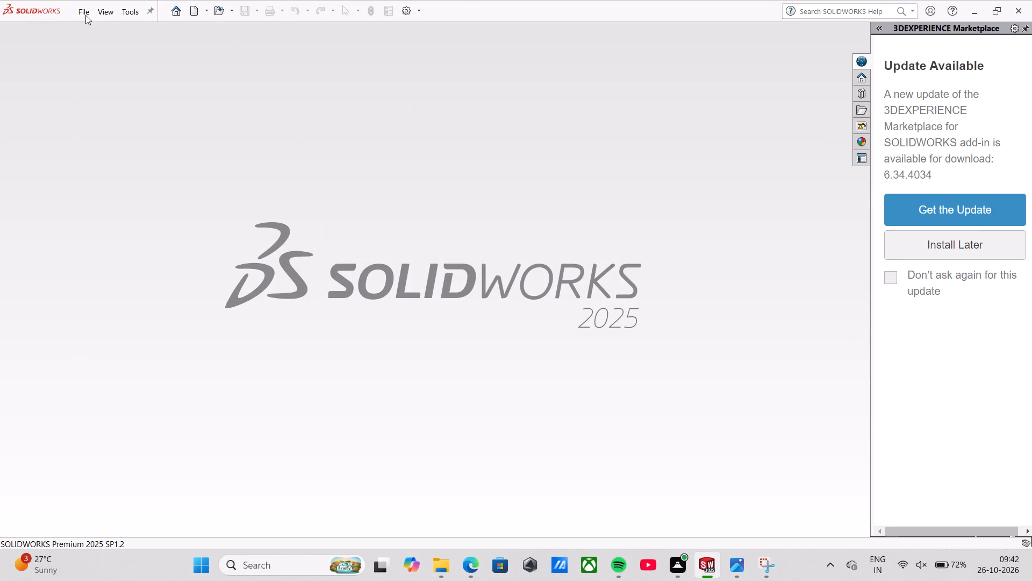
Create a new part document.
{"action": "left_click", "coordinate": [85, 15]}
{"action": "left_click", "coordinate": [89, 30]}
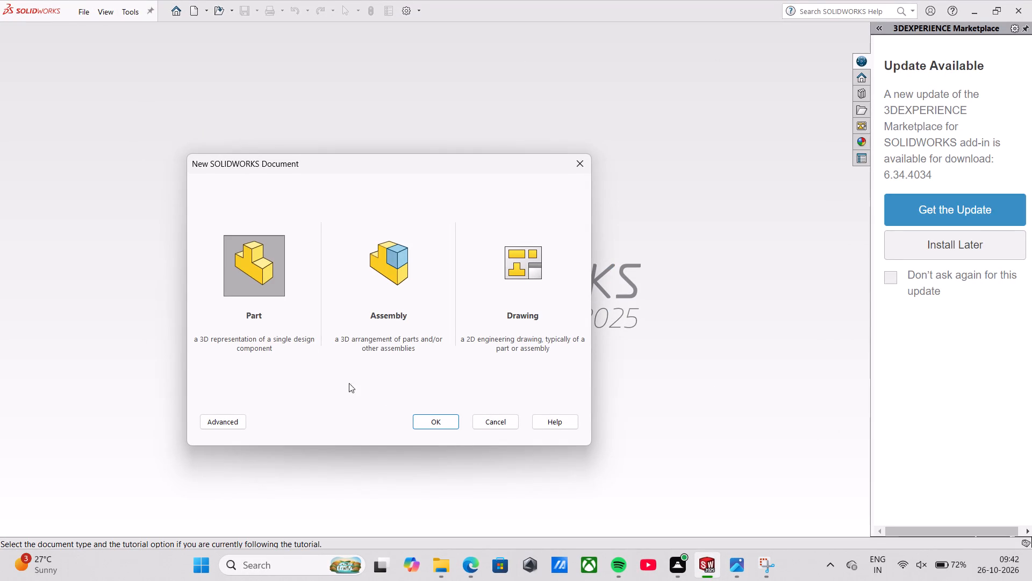
{"action": "left_click", "coordinate": [438, 428]}
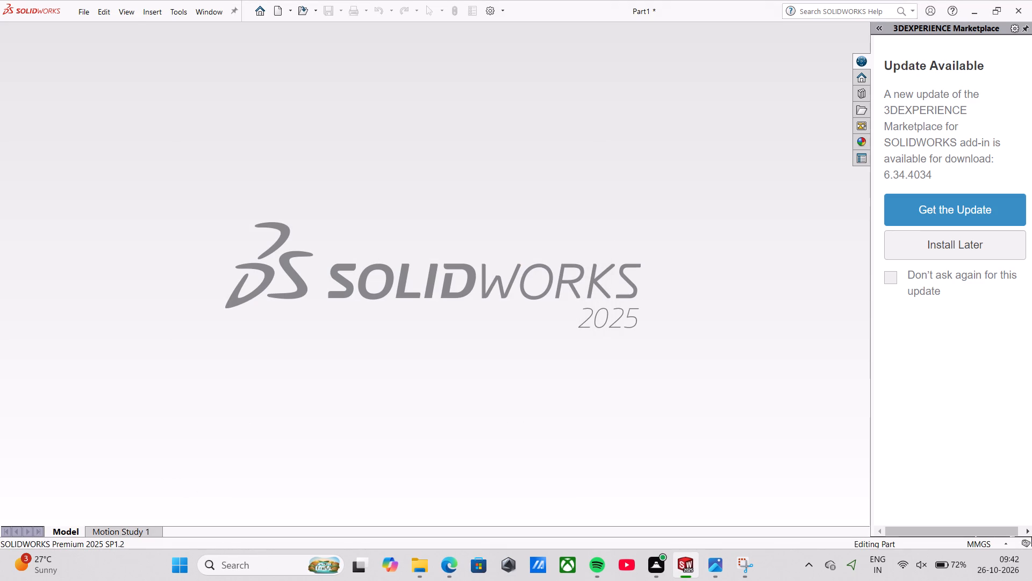
{"action": "scroll", "coordinate": [211, 339], "scroll_direction": "up", "scroll_amount": 1}
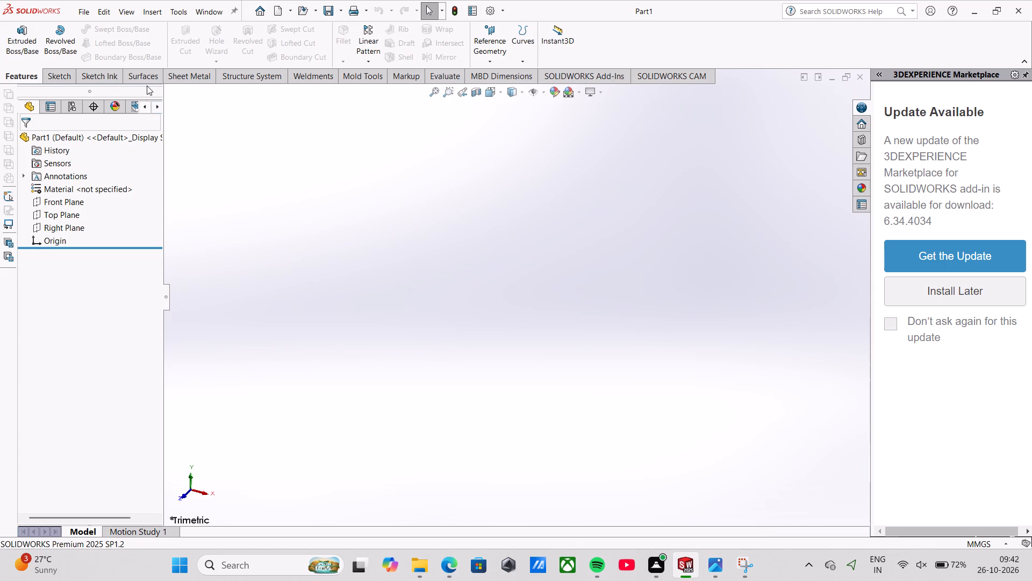
Turn on the display of the Front, Top and Right reference planes in the graphics area.
{"action": "left_click", "coordinate": [63, 72]}
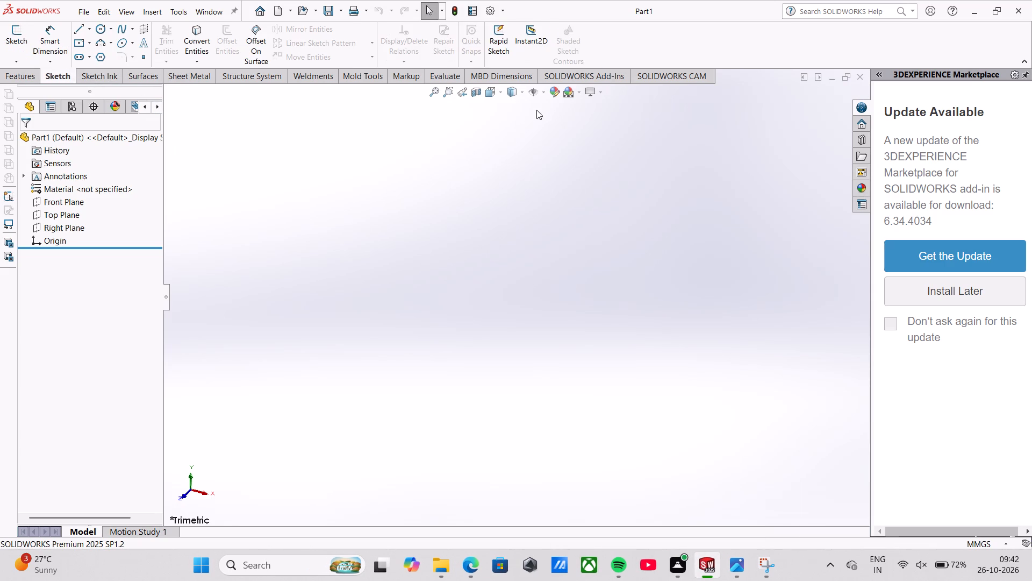
{"action": "left_click", "coordinate": [531, 91]}
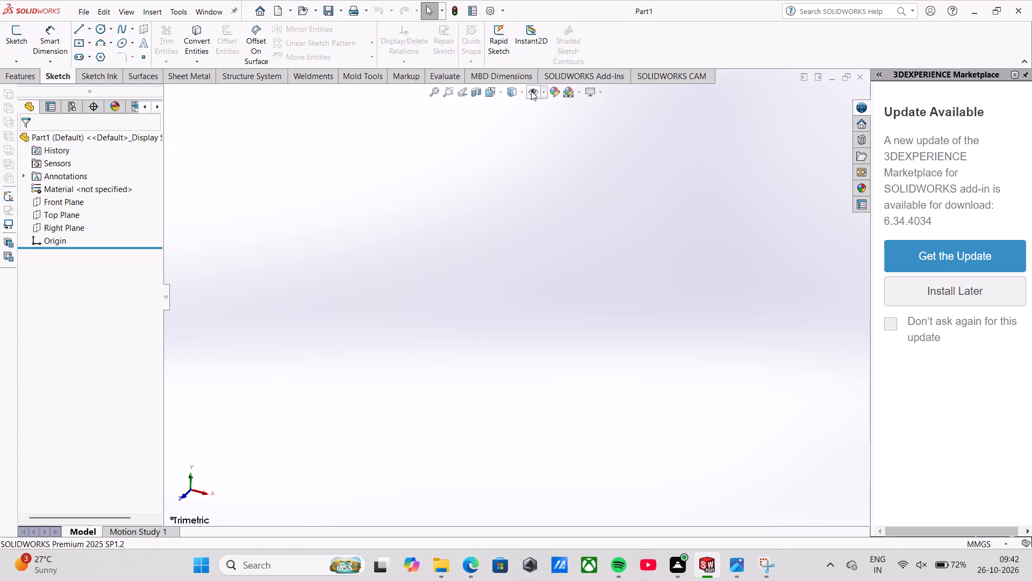
{"action": "left_click", "coordinate": [546, 87]}
{"action": "left_click", "coordinate": [530, 87]}
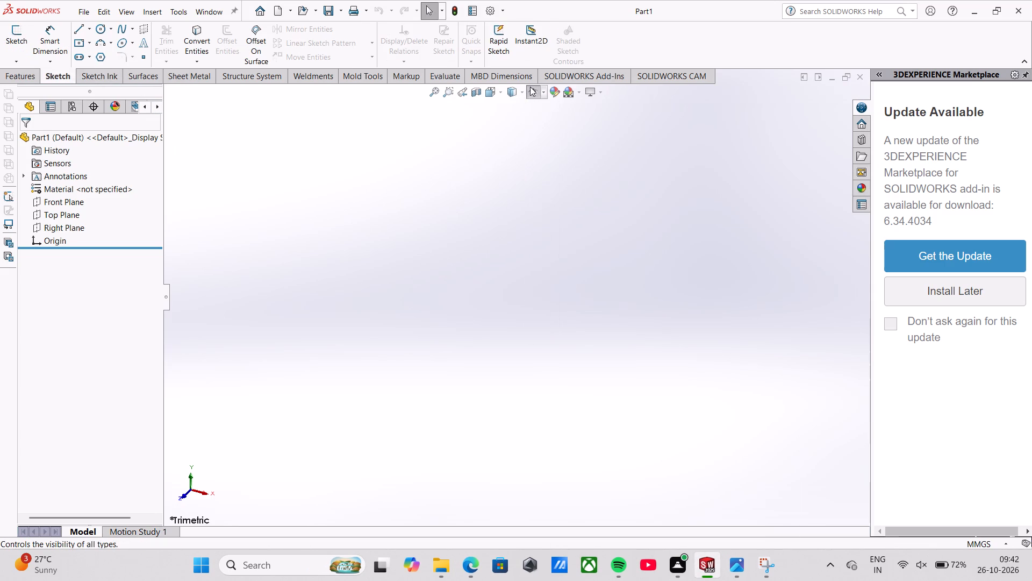
{"action": "left_click", "coordinate": [534, 94]}
{"action": "left_click", "coordinate": [542, 91]}
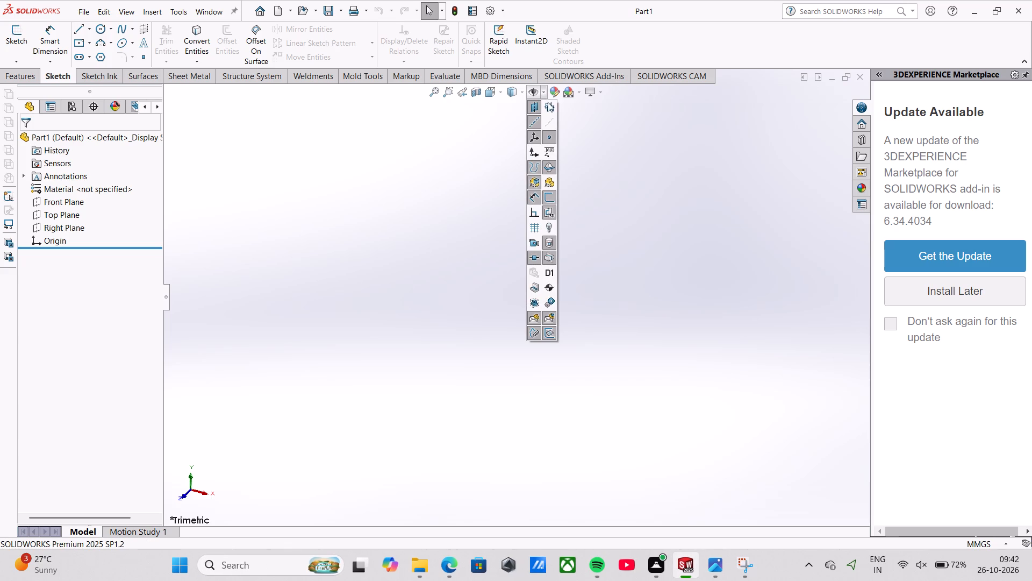
{"action": "left_click", "coordinate": [548, 109]}
{"action": "left_click", "coordinate": [662, 200]}
Start a sketch on the Top Plane and draw a horizontal midpoint line about 115 mm long, centred on the origin.
{"action": "left_click", "coordinate": [678, 303]}
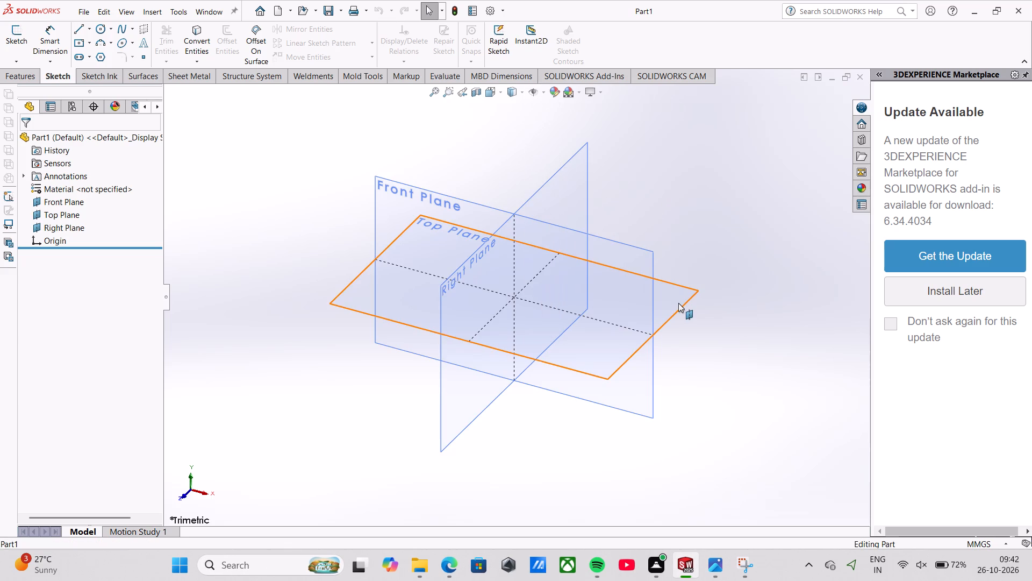
{"action": "left_click", "coordinate": [723, 275]}
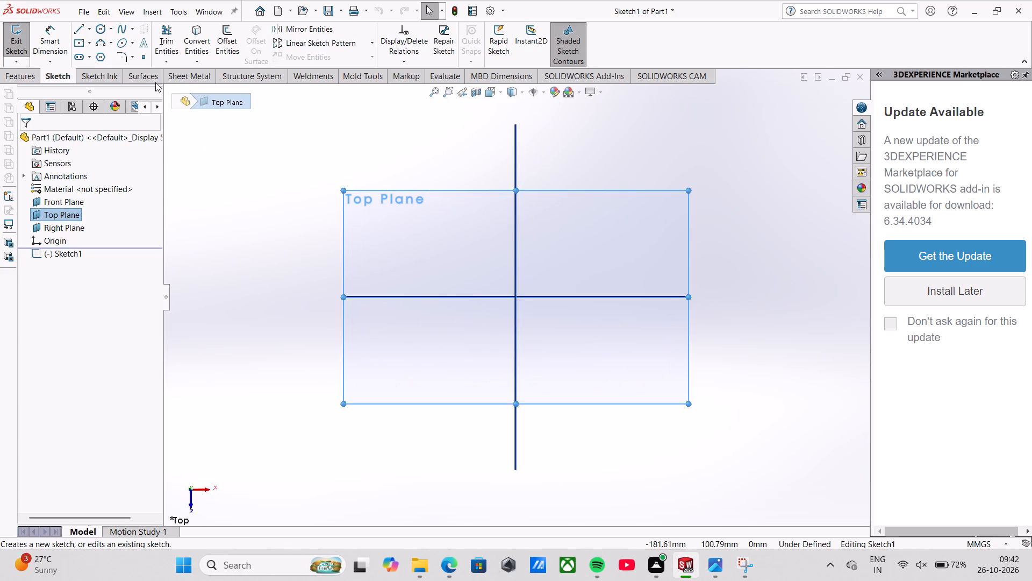
{"action": "left_click", "coordinate": [91, 26]}
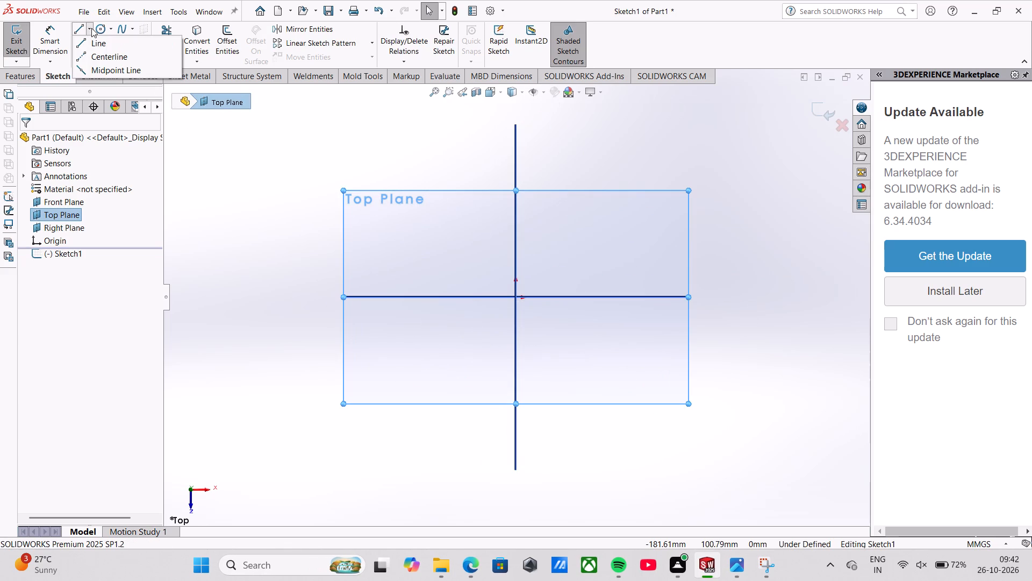
{"action": "left_click", "coordinate": [94, 66]}
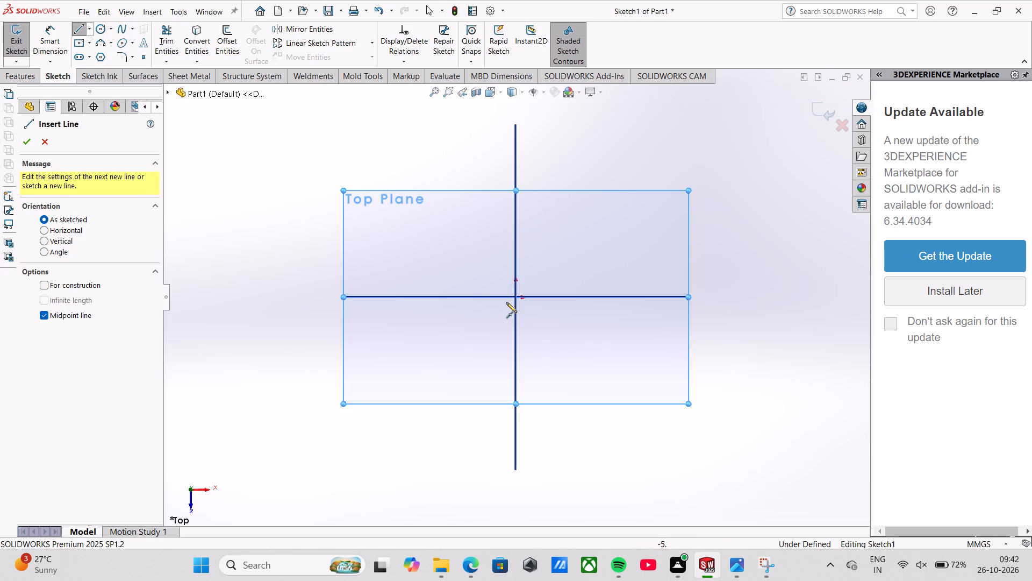
{"action": "left_click", "coordinate": [514, 299]}
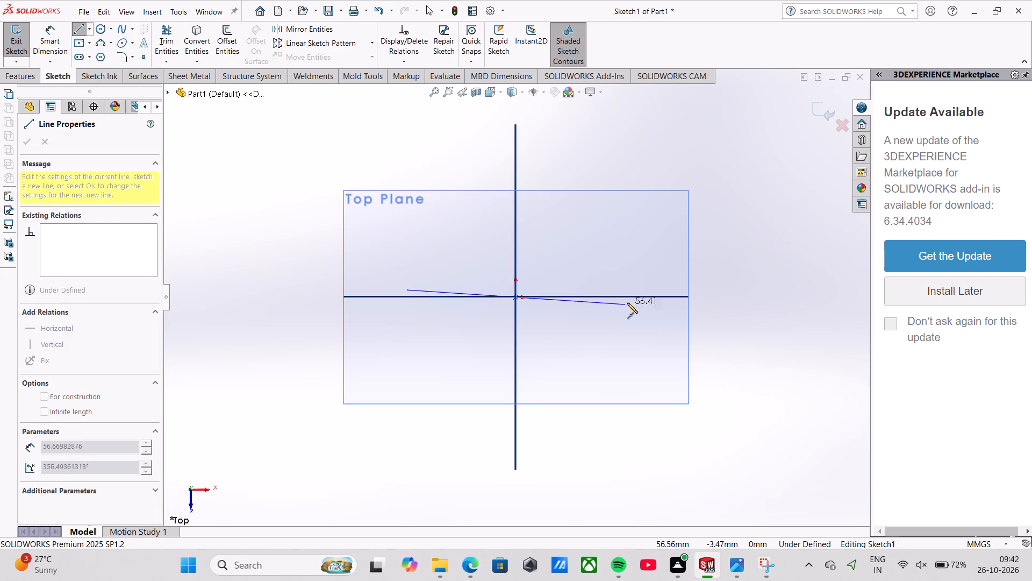
{"action": "left_click", "coordinate": [628, 300]}
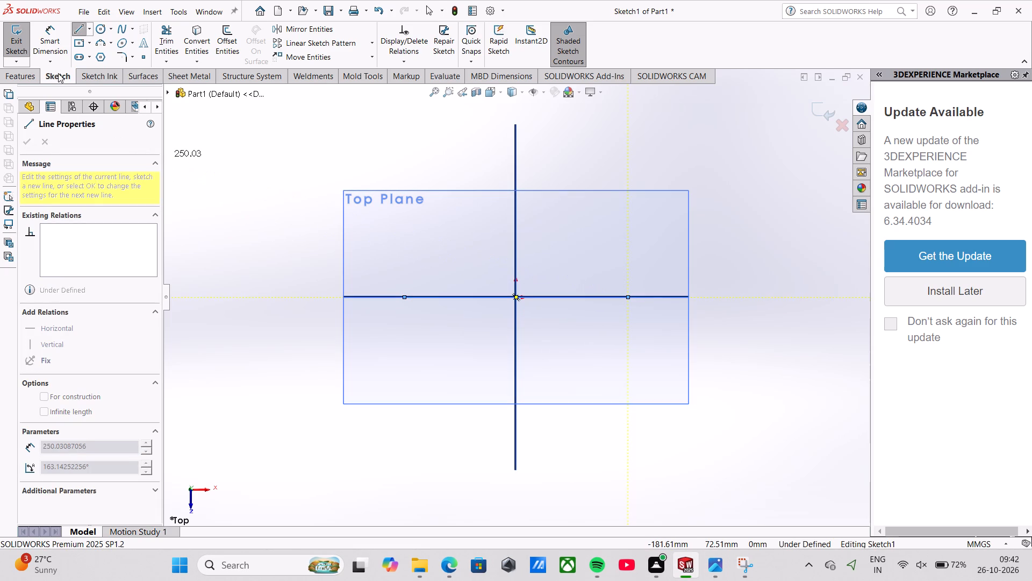
Dimension the horizontal line's length with Smart Dimension and set it to 40 mm.
{"action": "left_click", "coordinate": [55, 56]}
{"action": "left_click", "coordinate": [476, 296]}
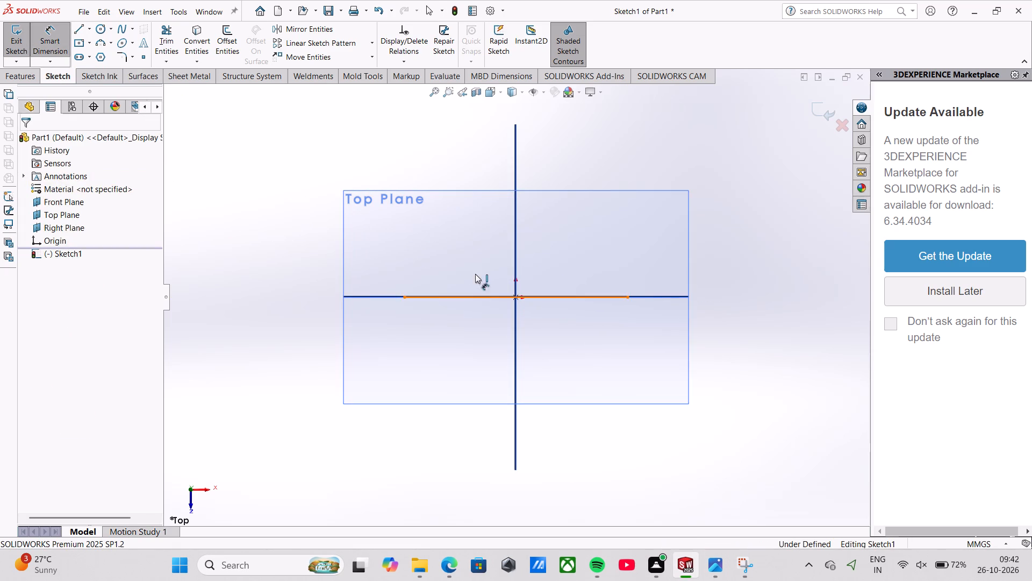
{"action": "left_click", "coordinate": [513, 213]}
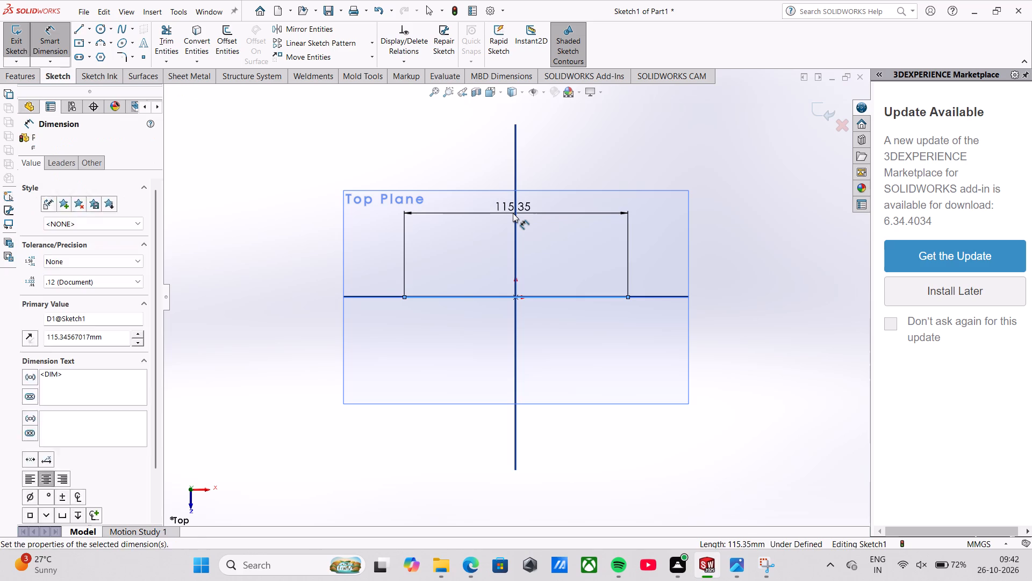
{"action": "type", "text": "40"}
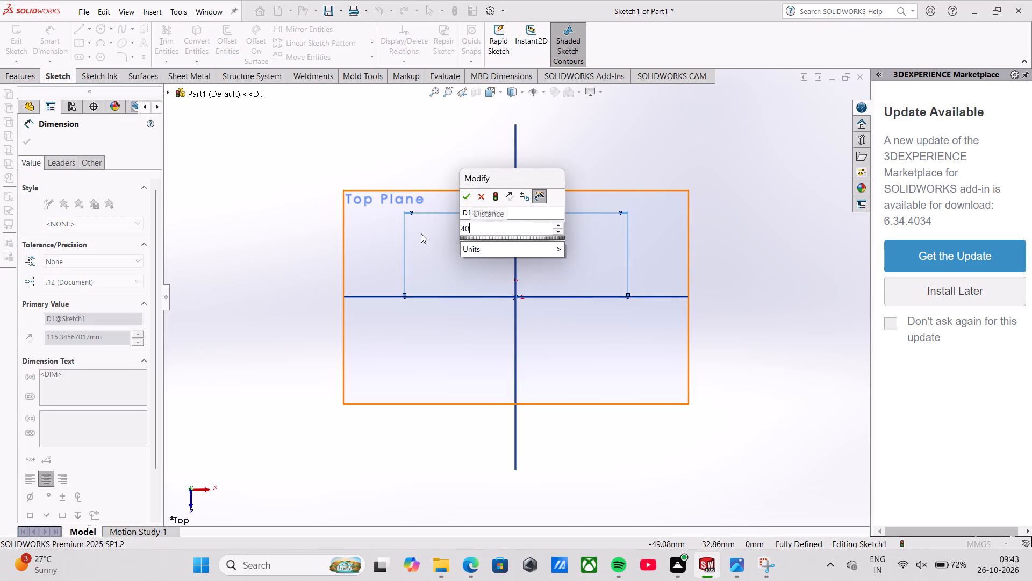
{"action": "key", "text": "Return"}
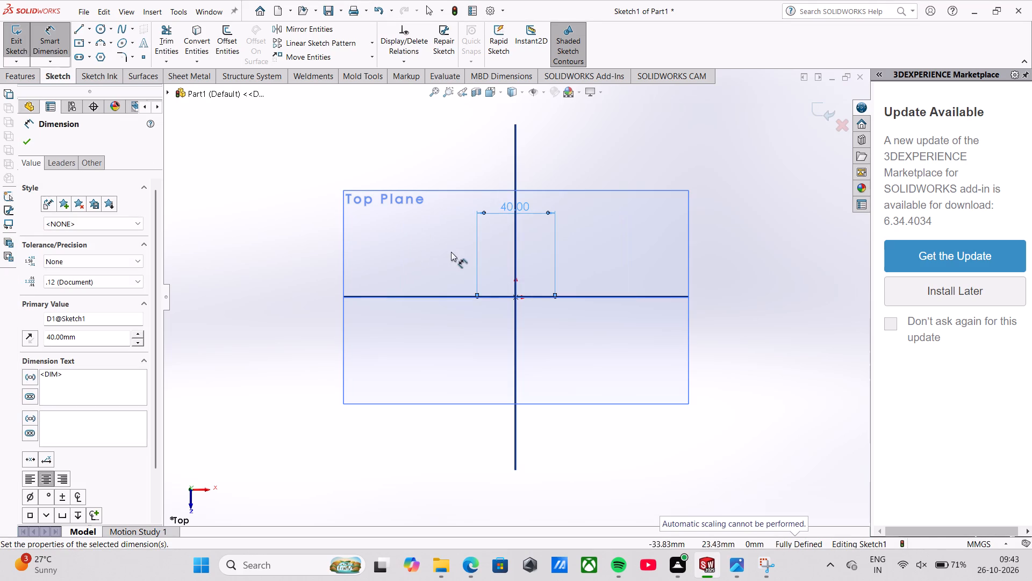
Hide the reference planes so that only the sketch geometry is displayed.
{"action": "scroll", "coordinate": [459, 256], "scroll_direction": "down", "scroll_amount": 4}
{"action": "left_click", "coordinate": [534, 93]}
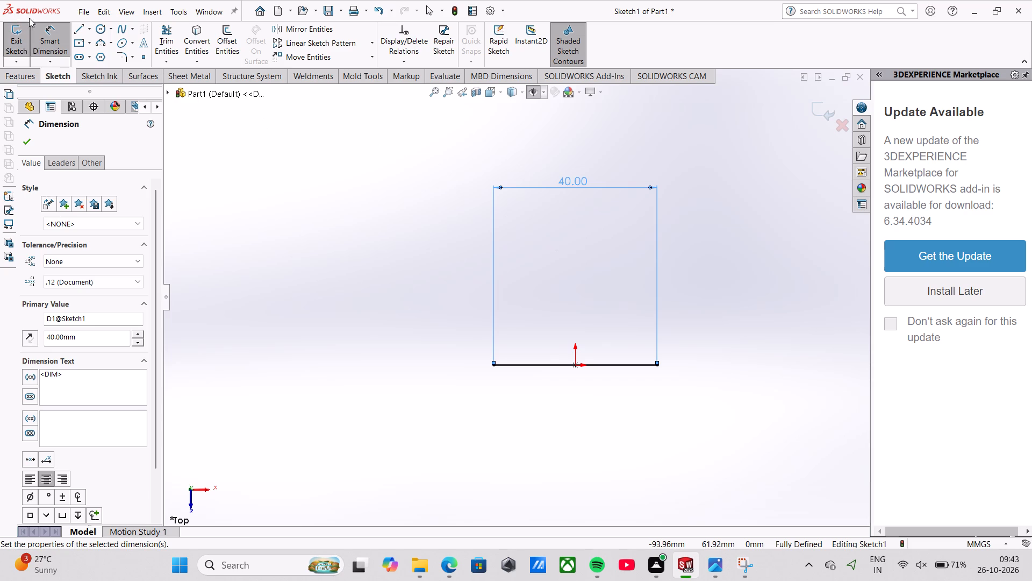
{"action": "left_click", "coordinate": [224, 38]}
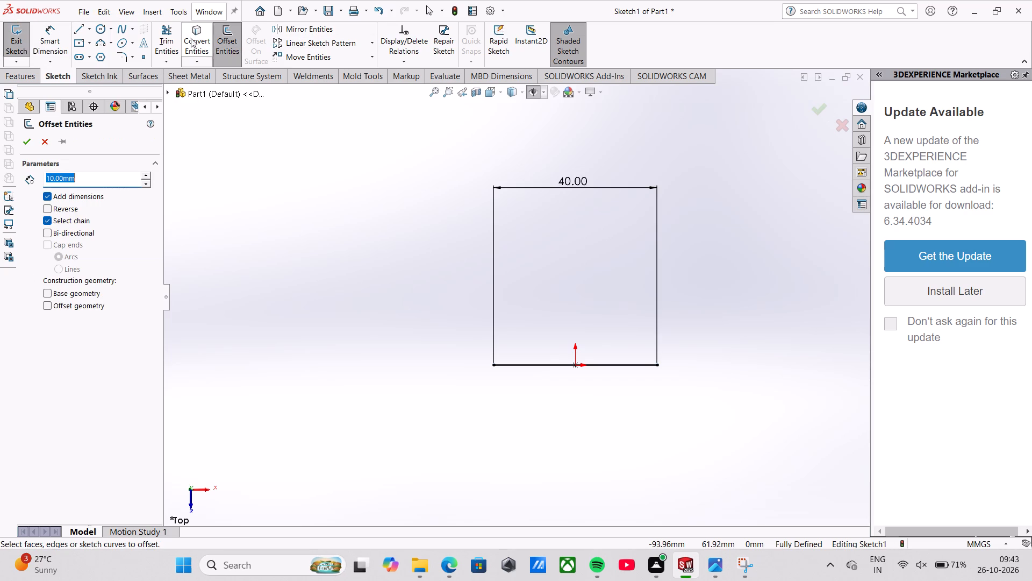
{"action": "left_click", "coordinate": [24, 133]}
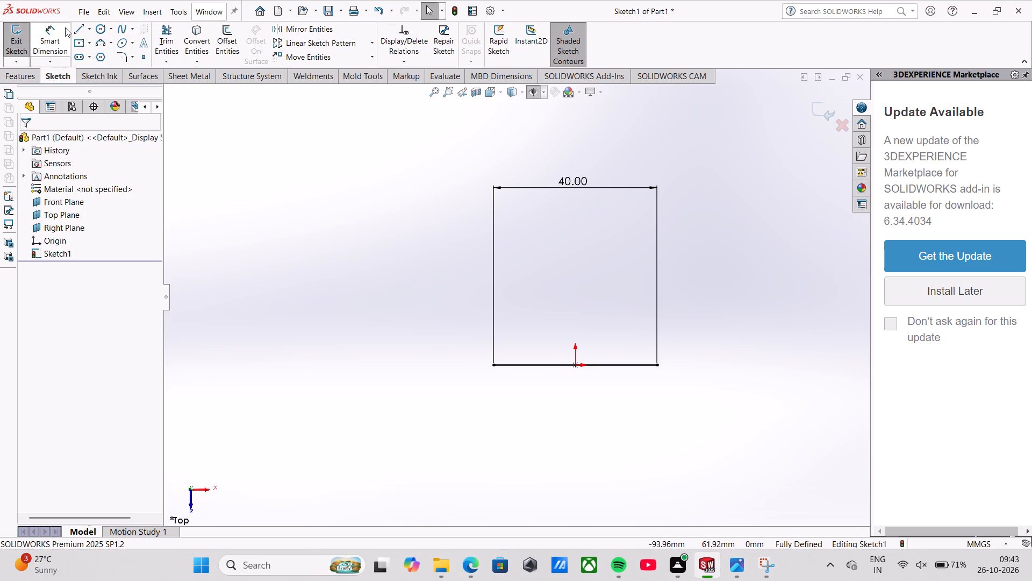
Draw three connected lines below the 40 mm line to close a rectangle about 8 mm high.
{"action": "left_click", "coordinate": [78, 30]}
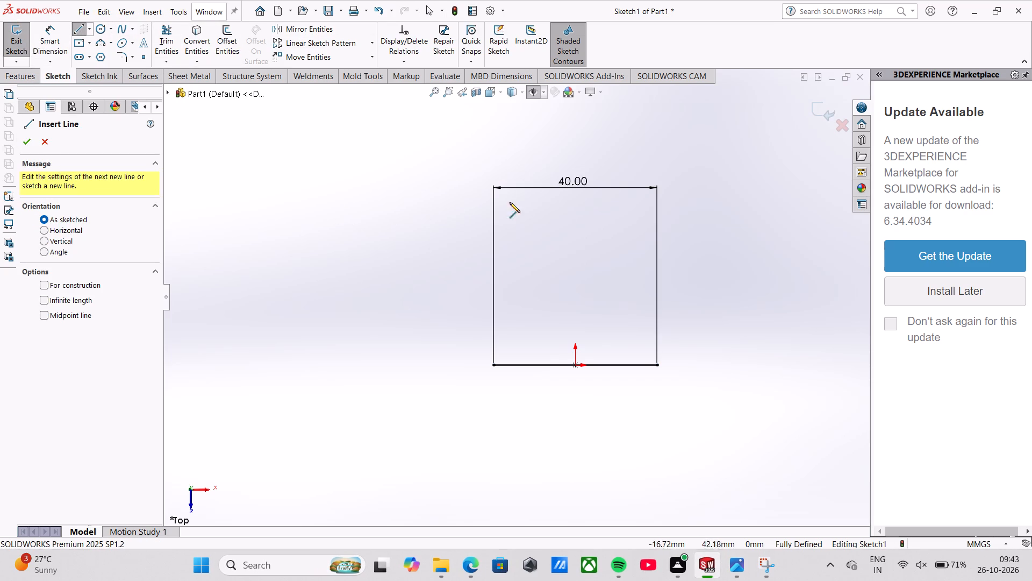
{"action": "left_click", "coordinate": [494, 367]}
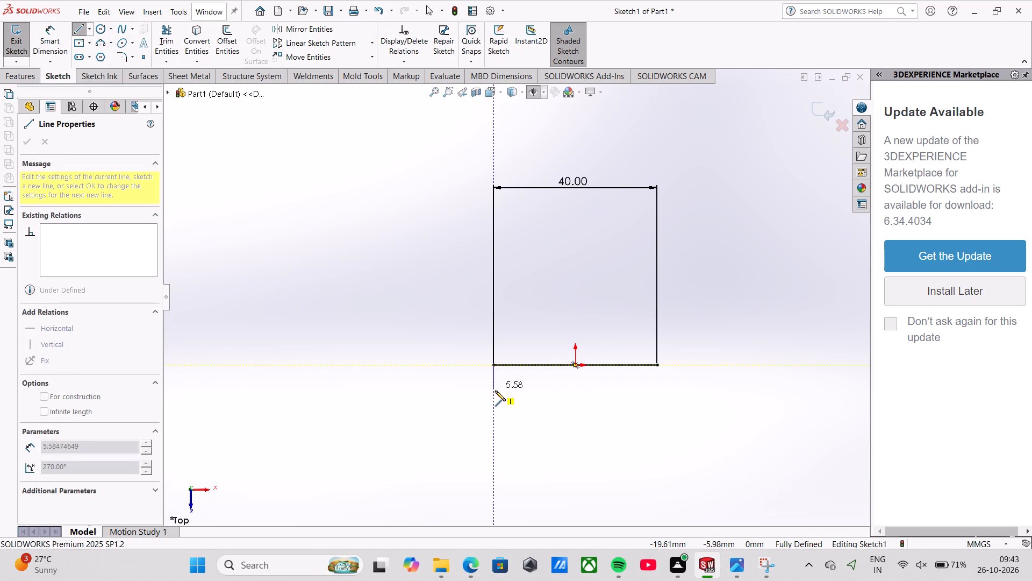
{"action": "left_click", "coordinate": [495, 399]}
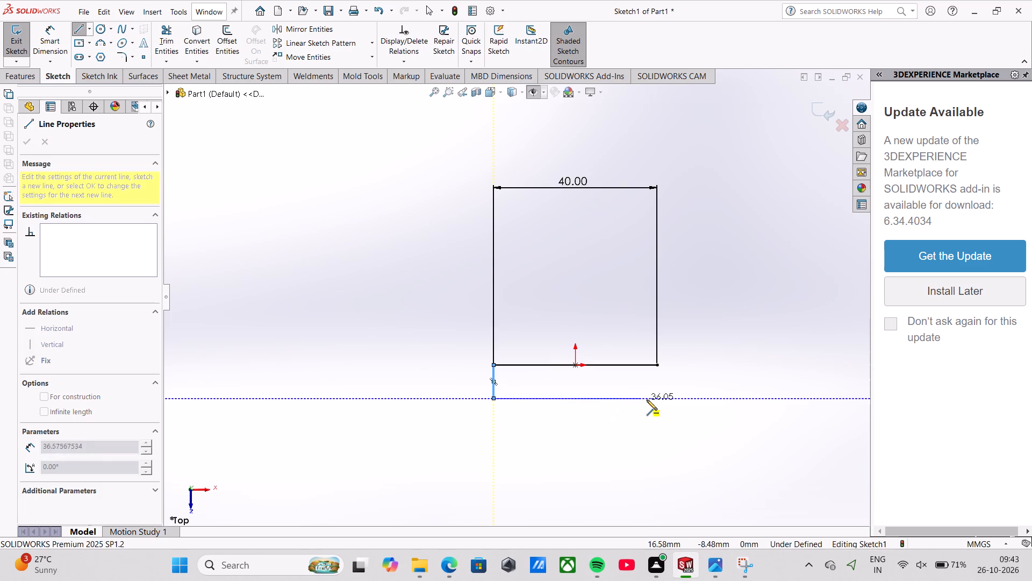
{"action": "left_click", "coordinate": [654, 400]}
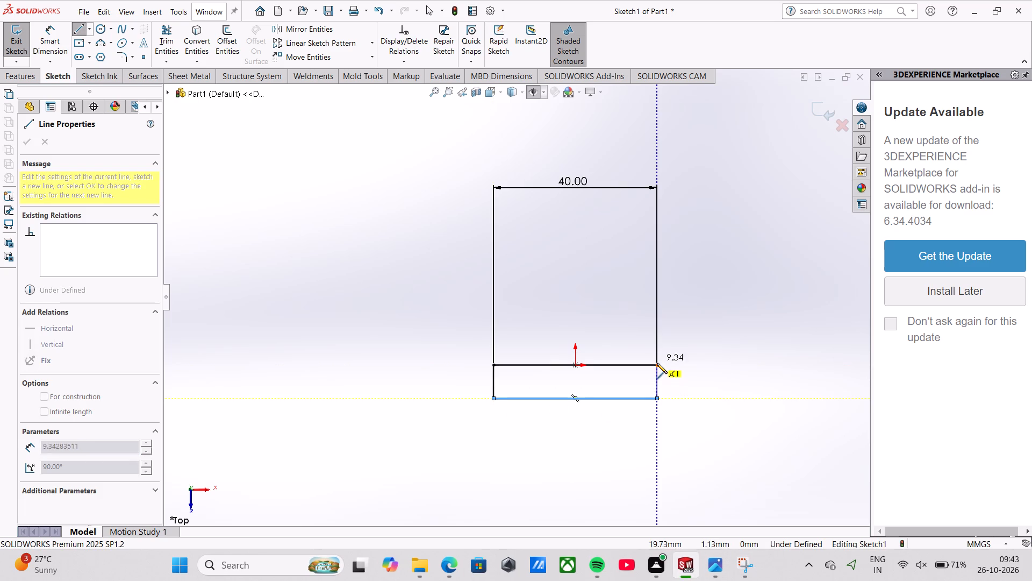
{"action": "left_click", "coordinate": [657, 363]}
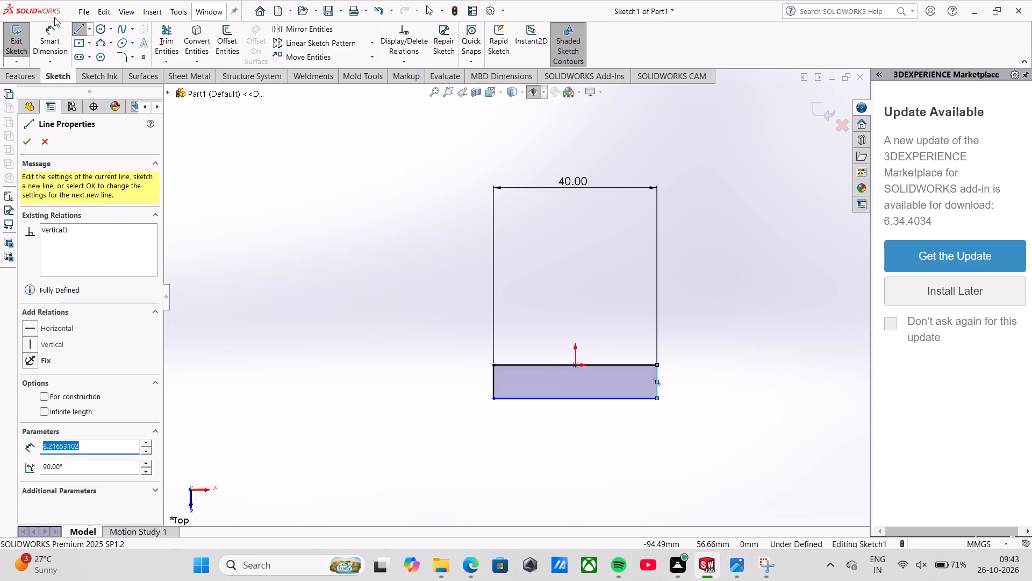
Dimension the rectangle's left side and set its height to 6 mm.
{"action": "left_click", "coordinate": [58, 39]}
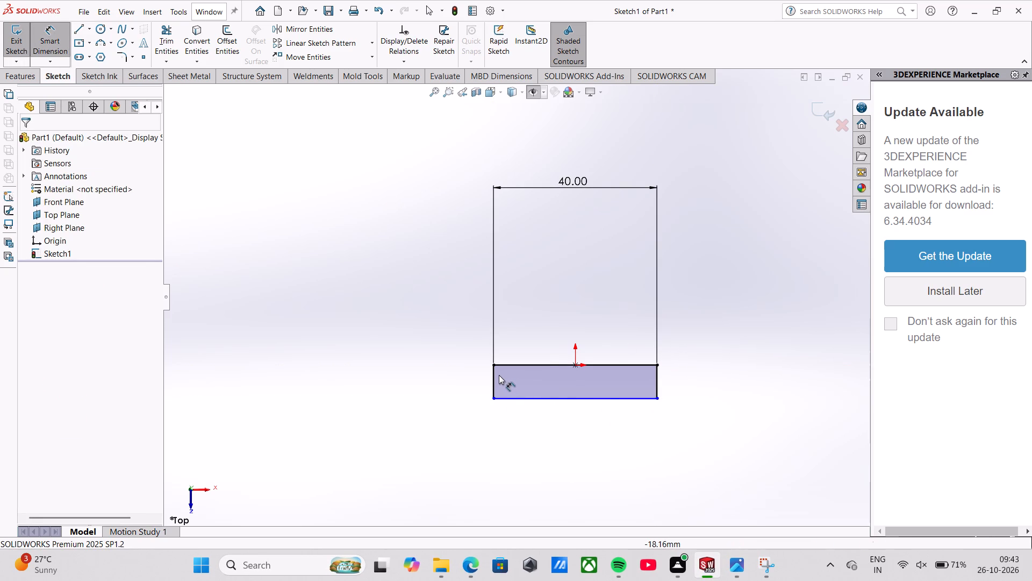
{"action": "left_click", "coordinate": [493, 381]}
{"action": "left_click", "coordinate": [421, 385]}
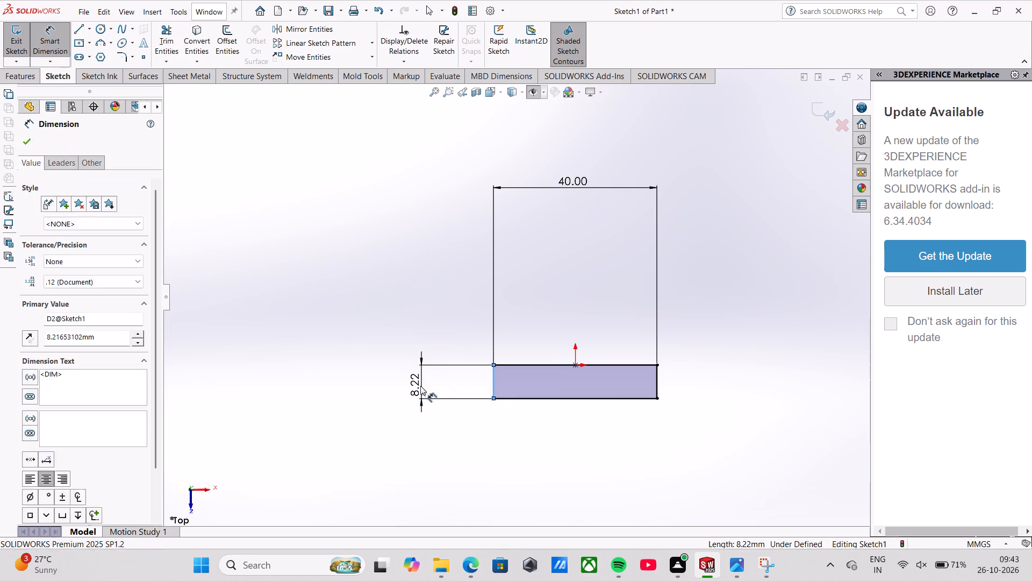
{"action": "key", "text": "6"}
{"action": "key", "text": "Return"}
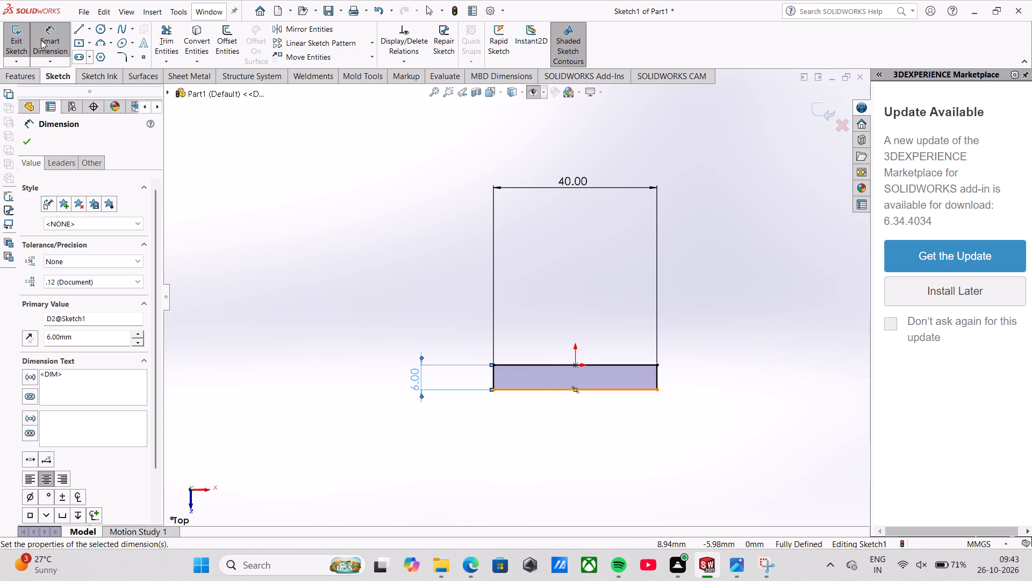
Draw a vertical line from the origin down through the rectangle, ending well below its lower edge.
{"action": "left_click", "coordinate": [83, 30]}
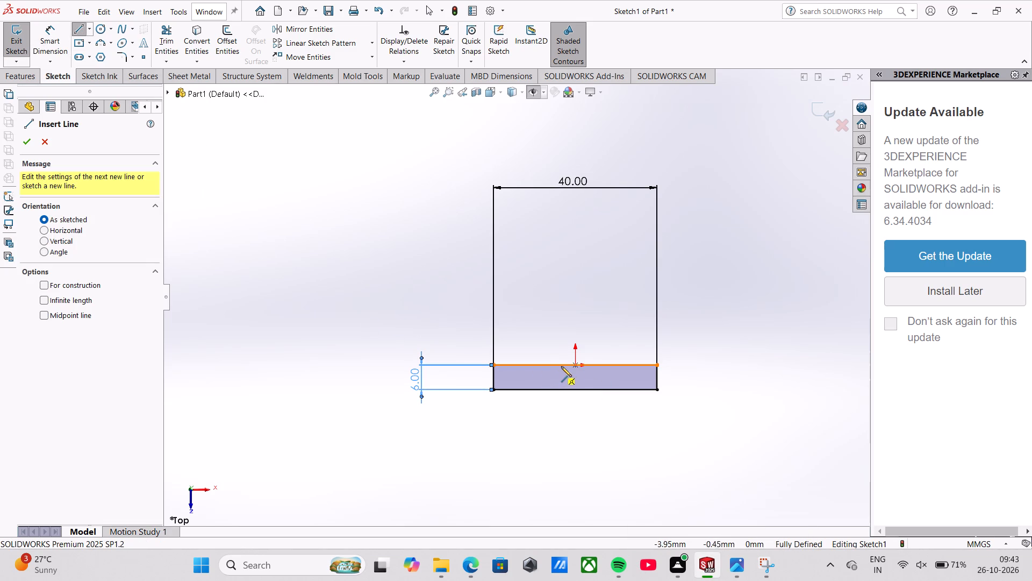
{"action": "left_click", "coordinate": [574, 364]}
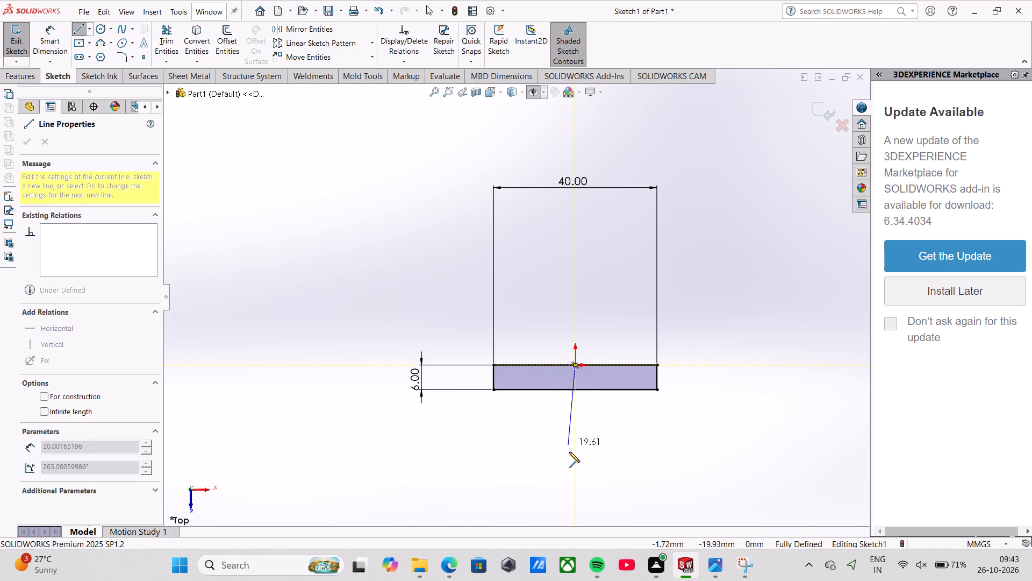
{"action": "left_click", "coordinate": [575, 463]}
{"action": "left_click", "coordinate": [44, 18]}
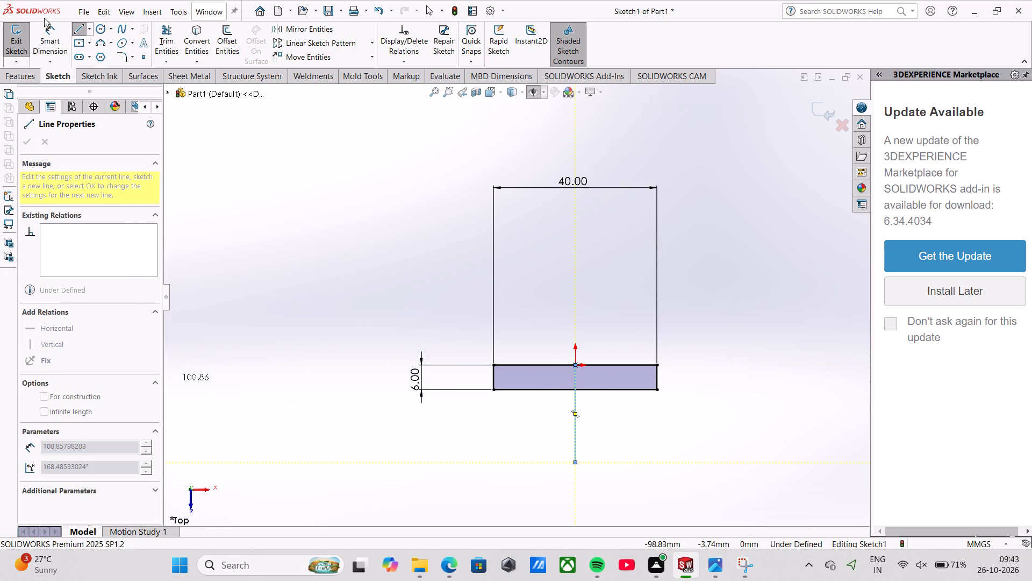
Dimension the vertical line from the origin and set its length to 18 mm.
{"action": "left_click", "coordinate": [46, 36]}
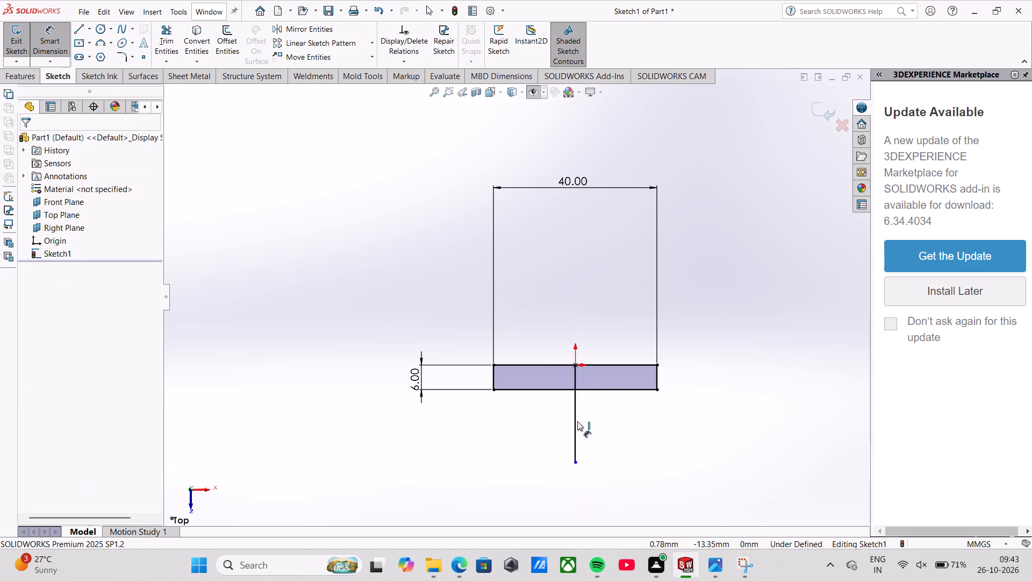
{"action": "left_click", "coordinate": [577, 422]}
{"action": "left_click", "coordinate": [735, 431]}
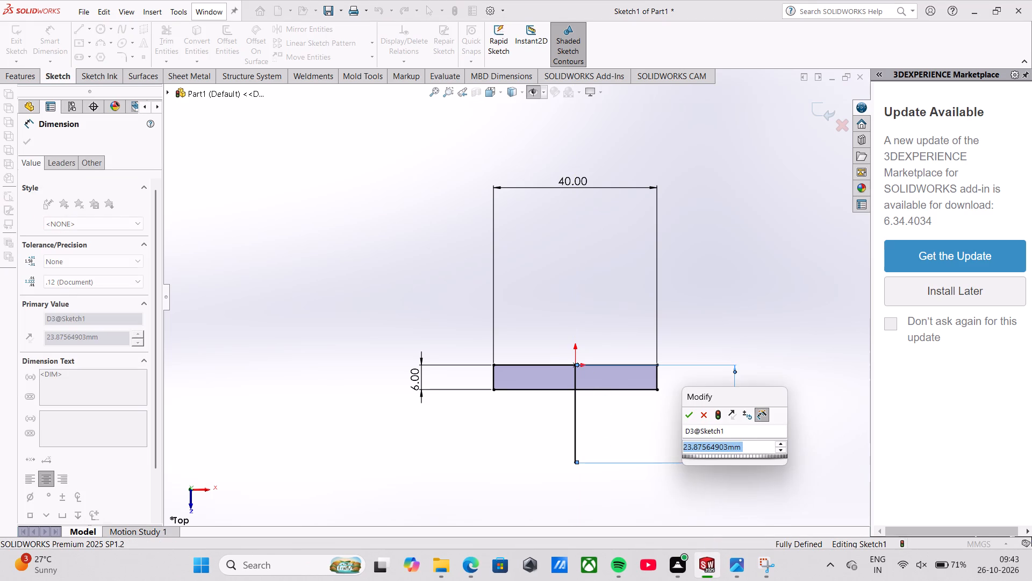
{"action": "type", "text": "18"}
{"action": "key", "text": "Return"}
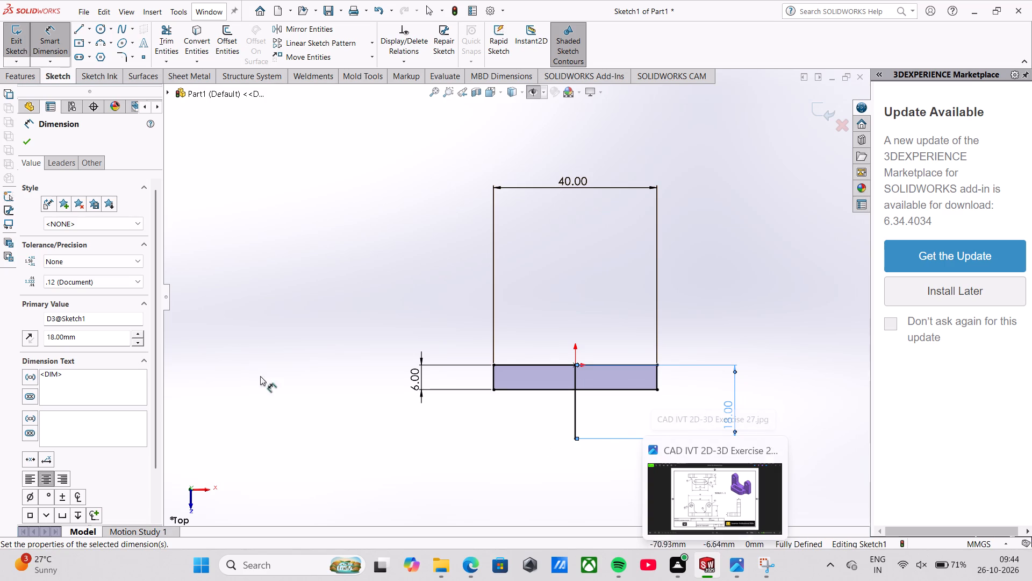
Draw a horizontal midpoint line about 40 mm long, centred on the lower end of the vertical line.
{"action": "left_click", "coordinate": [90, 33]}
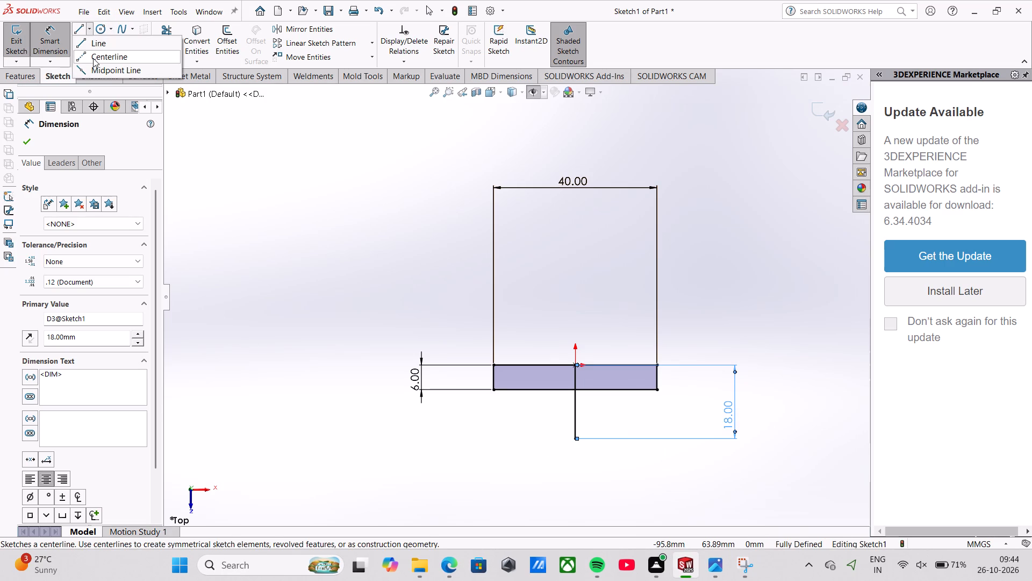
{"action": "left_click", "coordinate": [92, 72]}
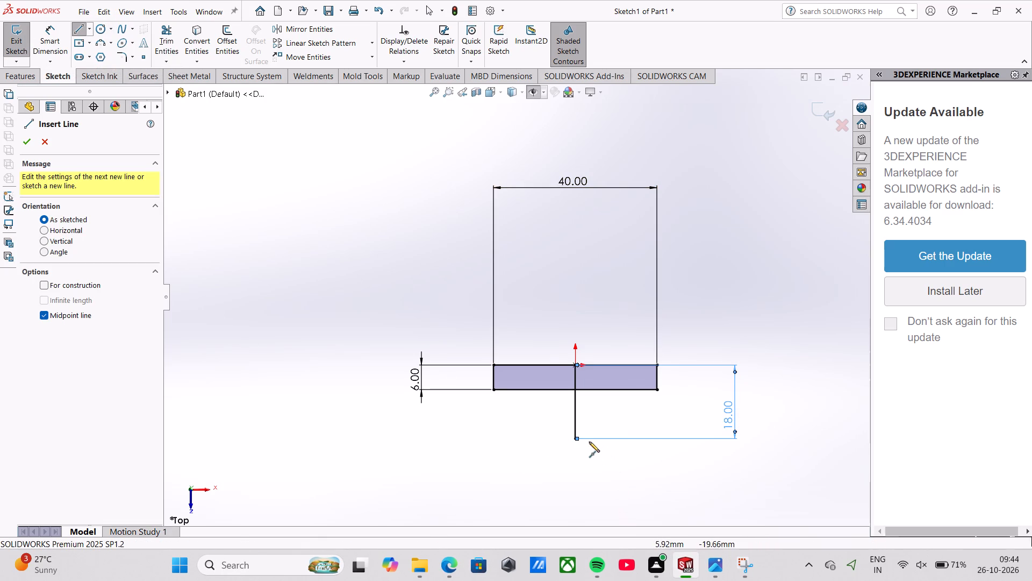
{"action": "left_click", "coordinate": [574, 436]}
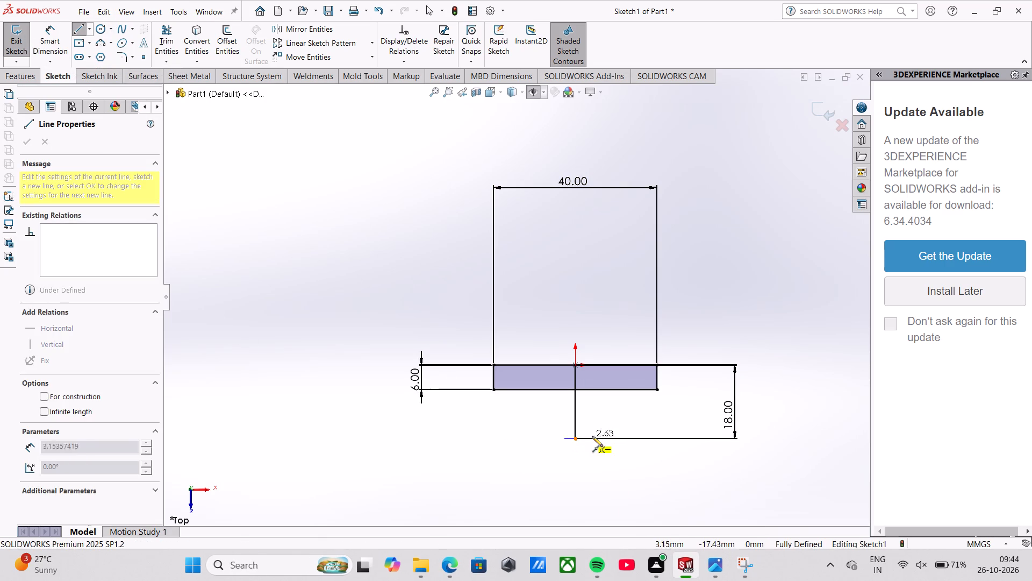
{"action": "left_click", "coordinate": [658, 436]}
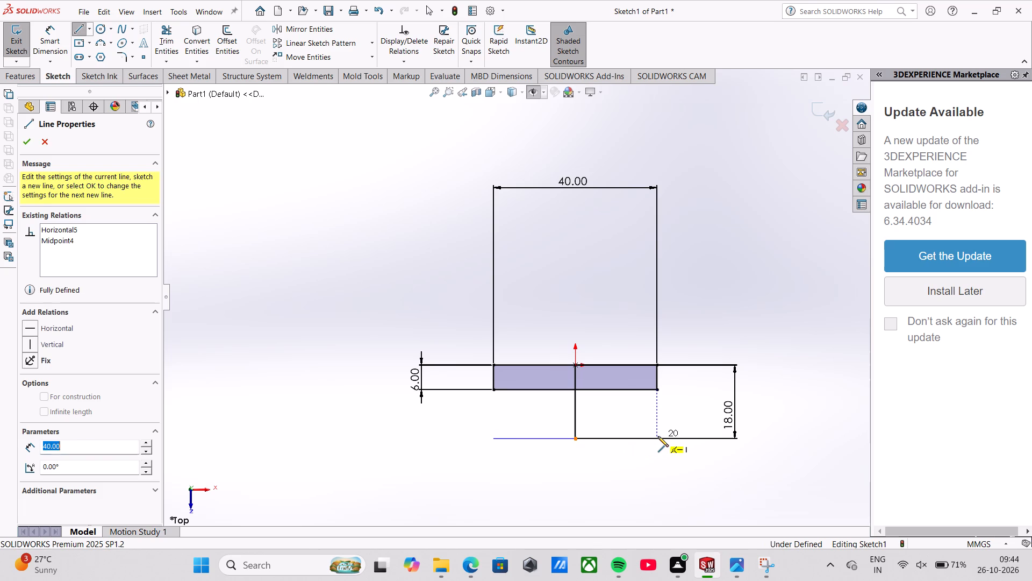
Set the length of the lower horizontal line to 27 mm.
{"action": "left_click", "coordinate": [52, 33]}
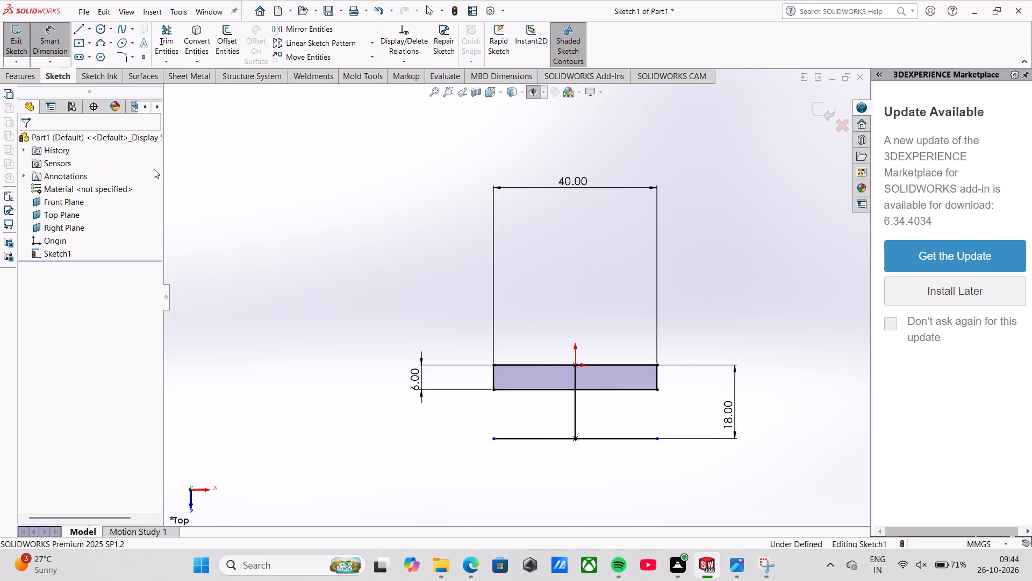
{"action": "key", "text": "Escape"}
{"action": "left_click", "coordinate": [535, 437]}
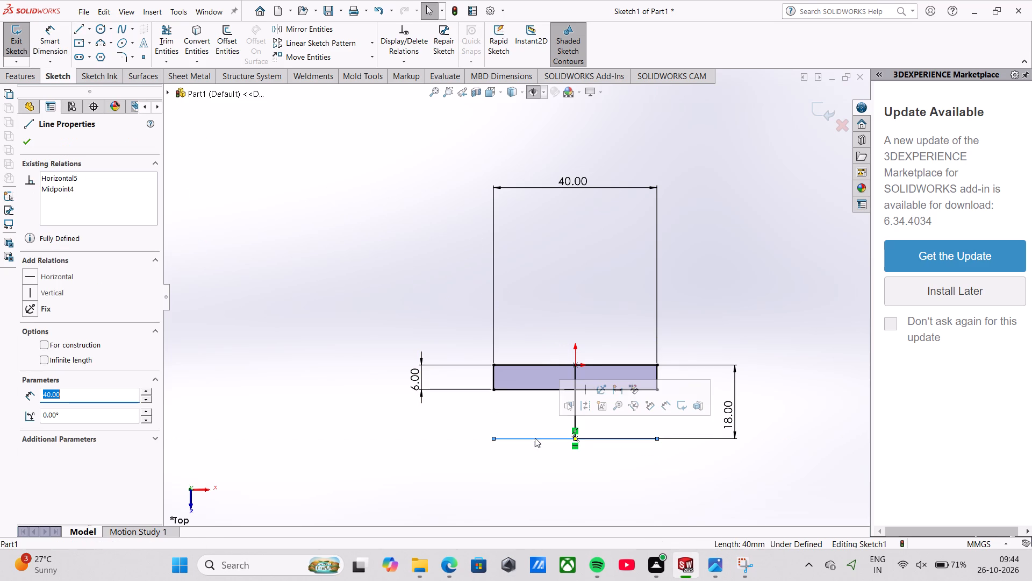
{"action": "type", "text": "27"}
{"action": "key", "text": "Return"}
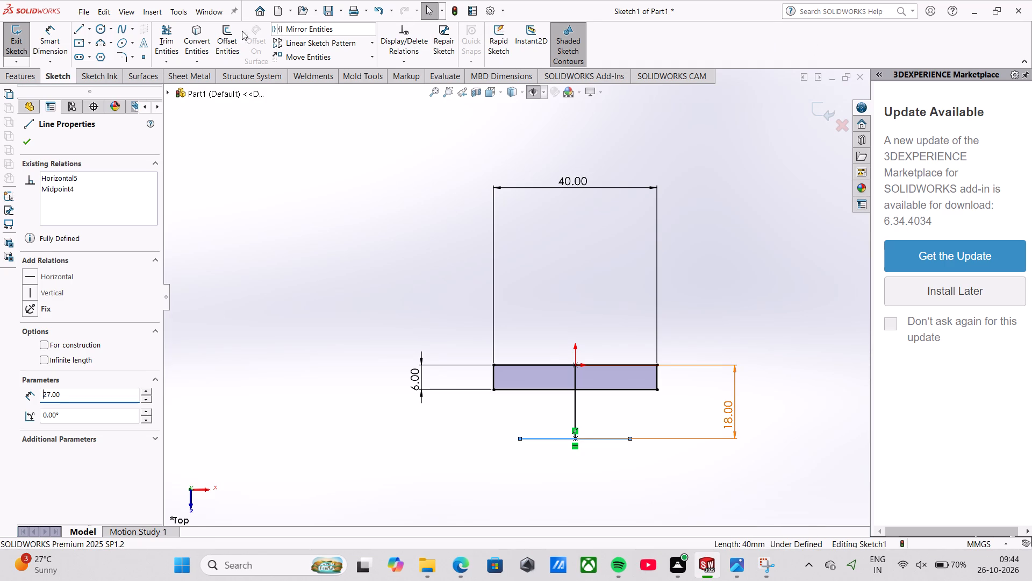
Draw vertical lines about 12 mm long from both ends of the 27 mm line up to the rectangle's lower edge.
{"action": "left_click", "coordinate": [83, 26]}
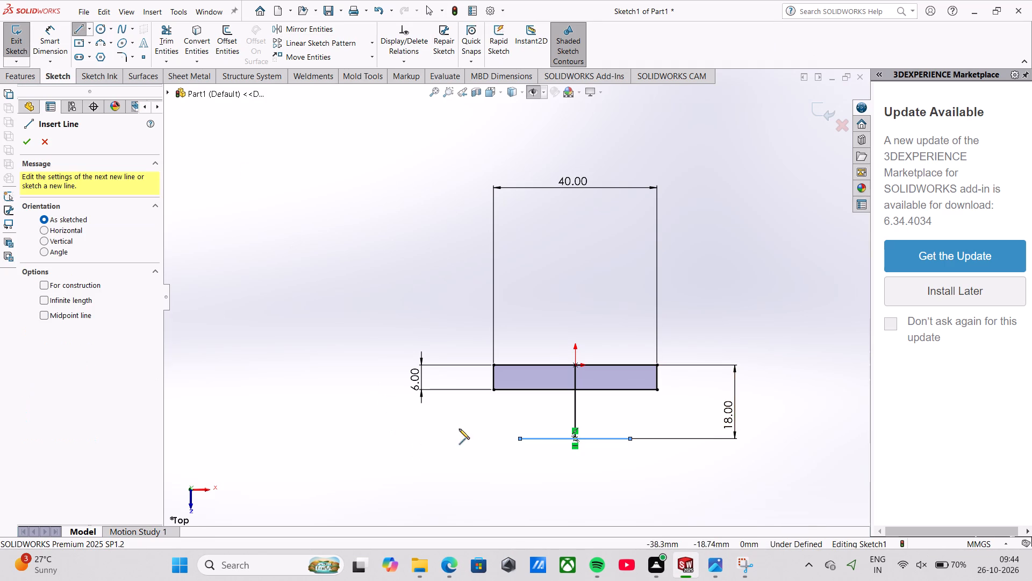
{"action": "left_click", "coordinate": [520, 438]}
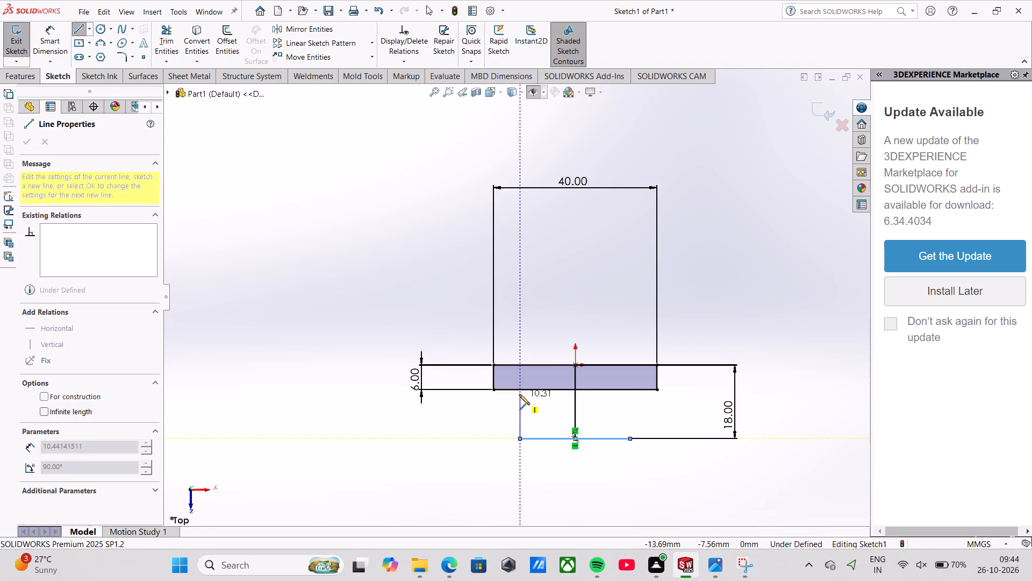
{"action": "left_click", "coordinate": [519, 389]}
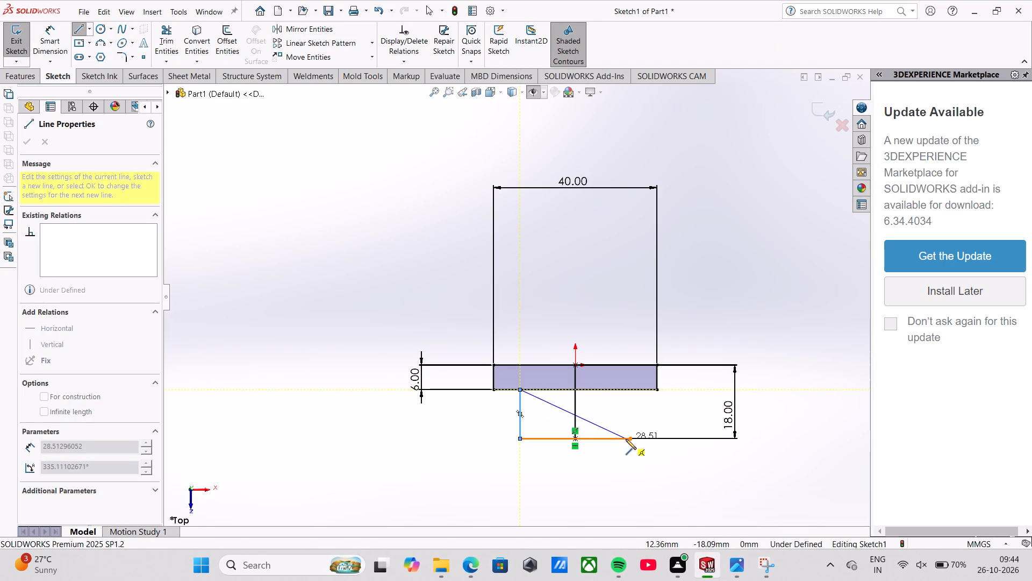
{"action": "key", "text": "Escape"}
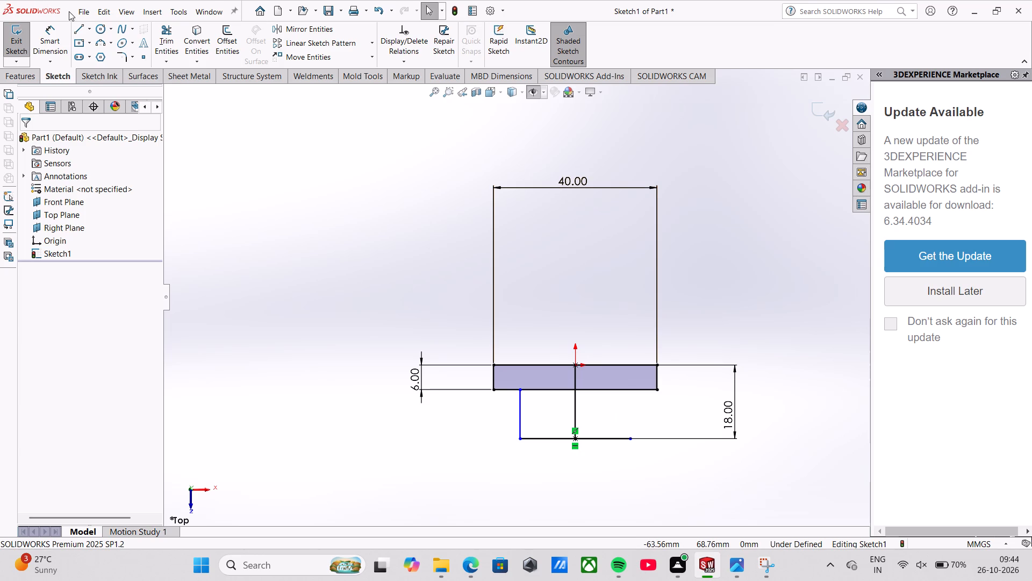
{"action": "left_click", "coordinate": [85, 32]}
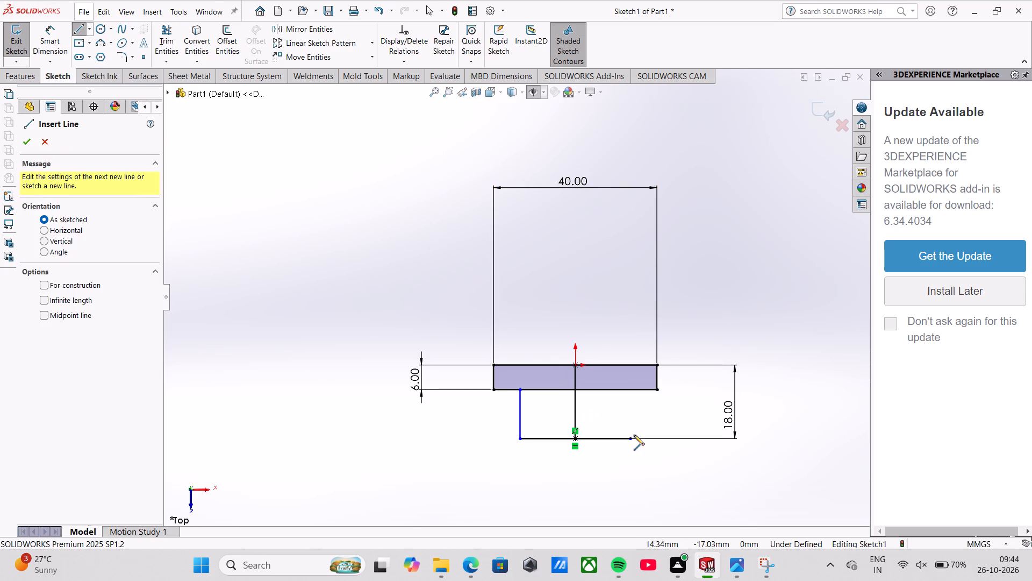
{"action": "left_click", "coordinate": [631, 440]}
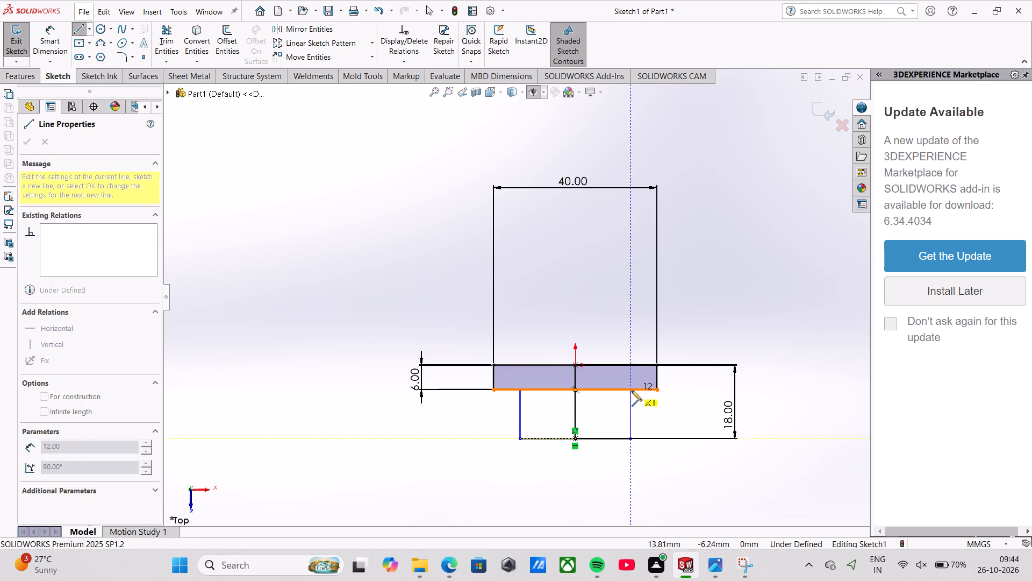
{"action": "left_click", "coordinate": [630, 391]}
{"action": "key", "text": "Escape"}
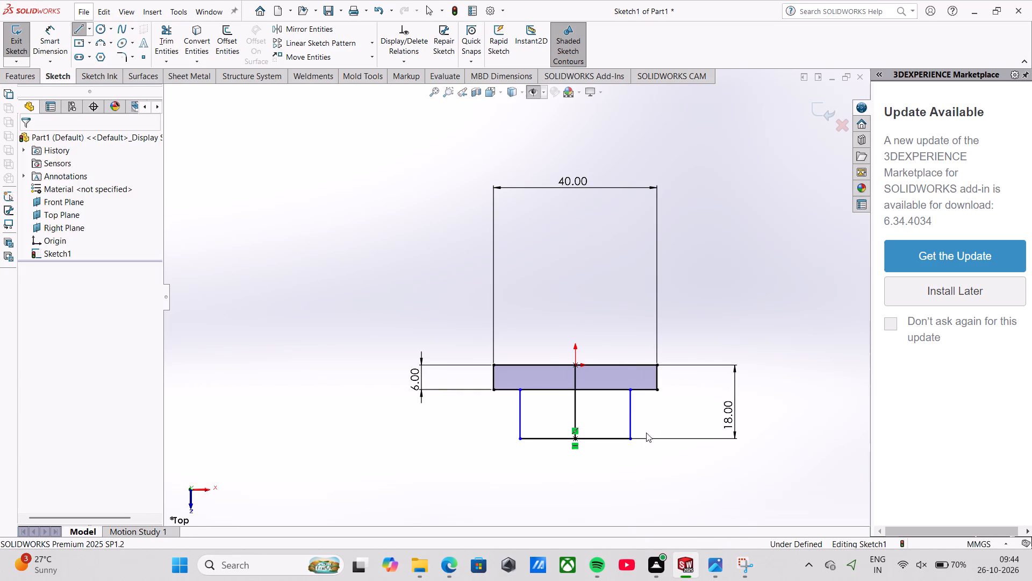
Set up a 5 mm sketch fillet between the rectangle's lower edge and the right vertical line.
{"action": "left_click", "coordinate": [126, 55]}
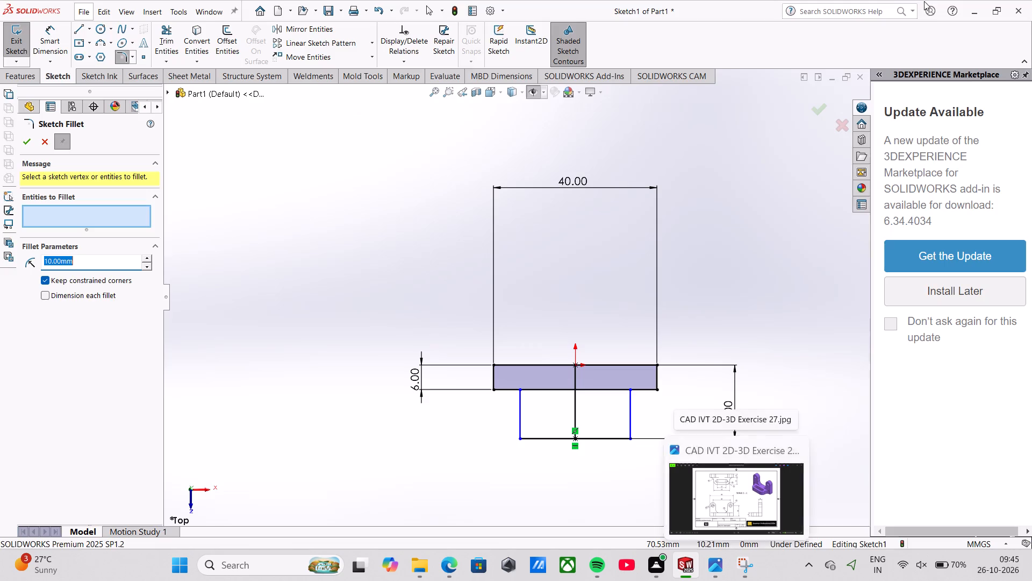
{"action": "scroll", "coordinate": [511, 415], "scroll_direction": "down", "scroll_amount": 1}
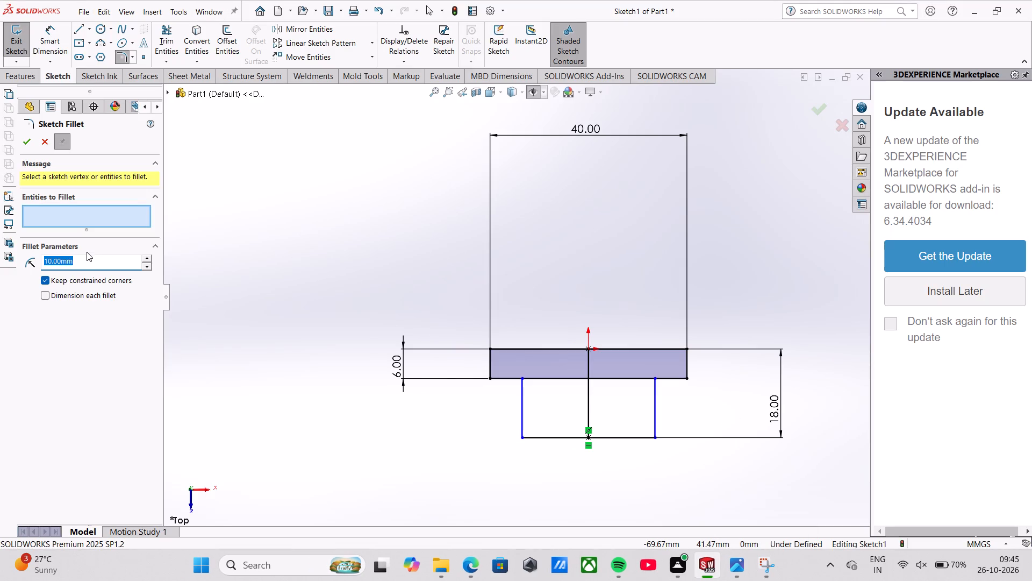
{"action": "key", "text": "5"}
{"action": "key", "text": "Return"}
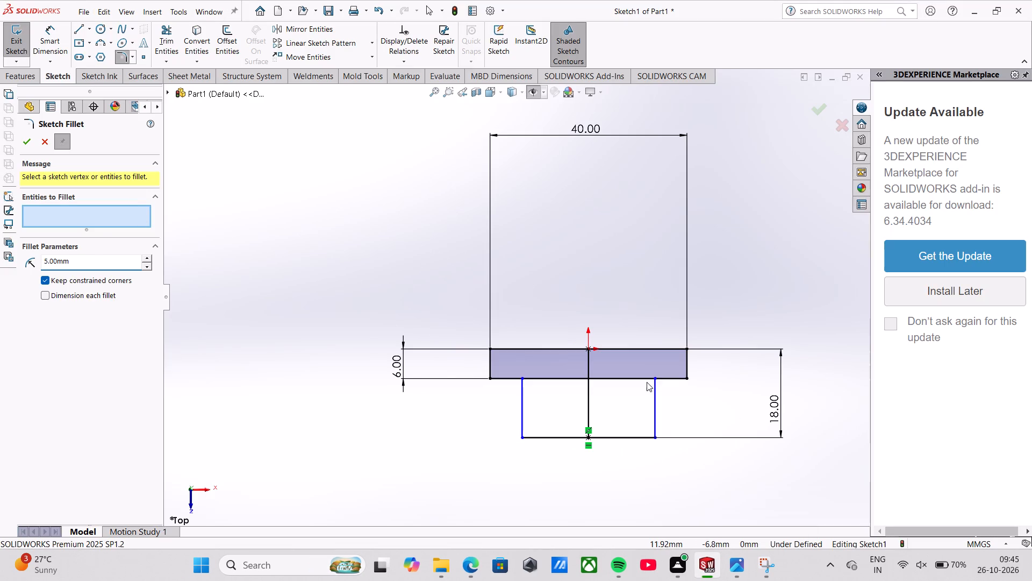
{"action": "left_click", "coordinate": [666, 380]}
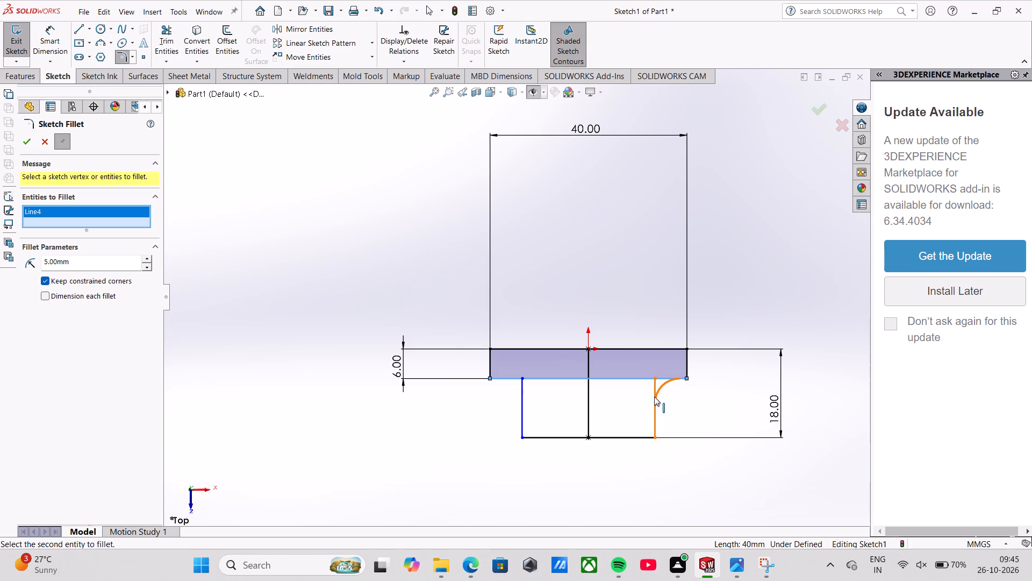
{"action": "left_click", "coordinate": [654, 396]}
{"action": "left_click", "coordinate": [562, 286]}
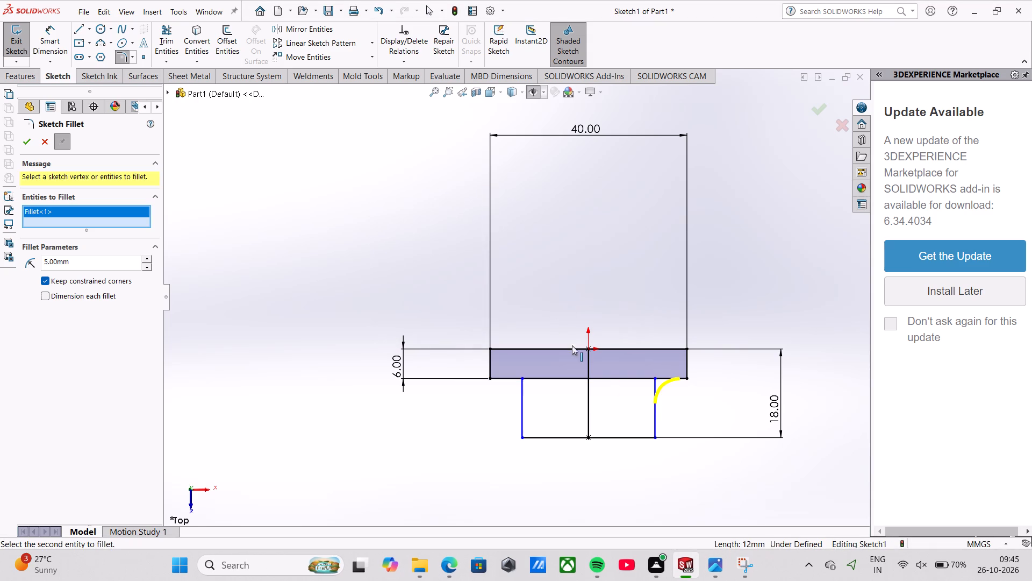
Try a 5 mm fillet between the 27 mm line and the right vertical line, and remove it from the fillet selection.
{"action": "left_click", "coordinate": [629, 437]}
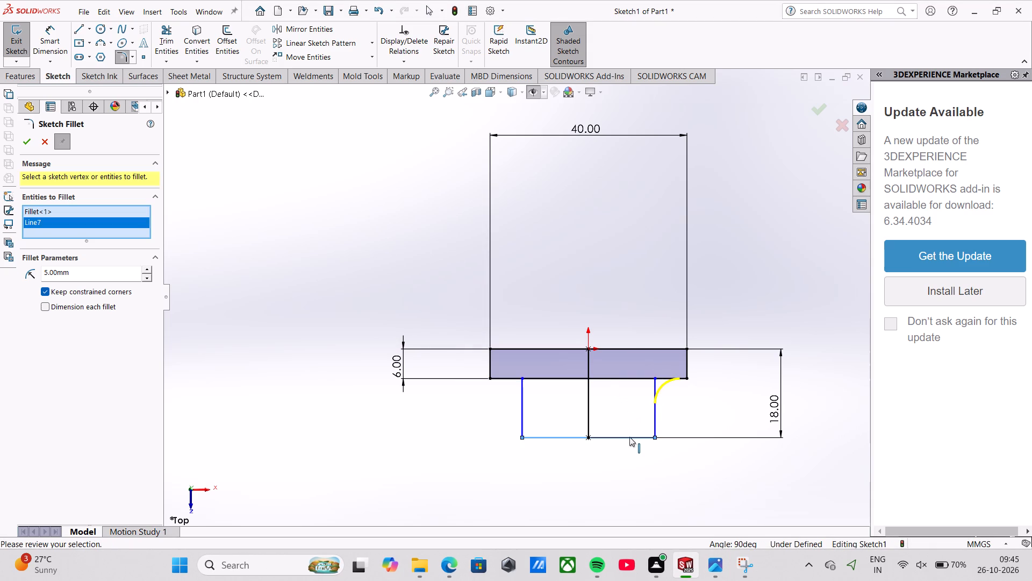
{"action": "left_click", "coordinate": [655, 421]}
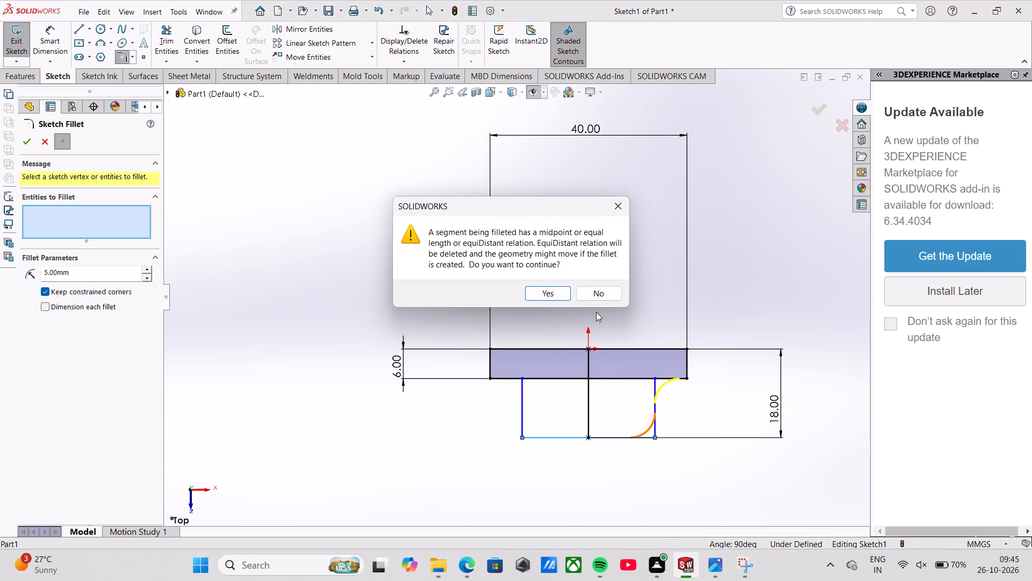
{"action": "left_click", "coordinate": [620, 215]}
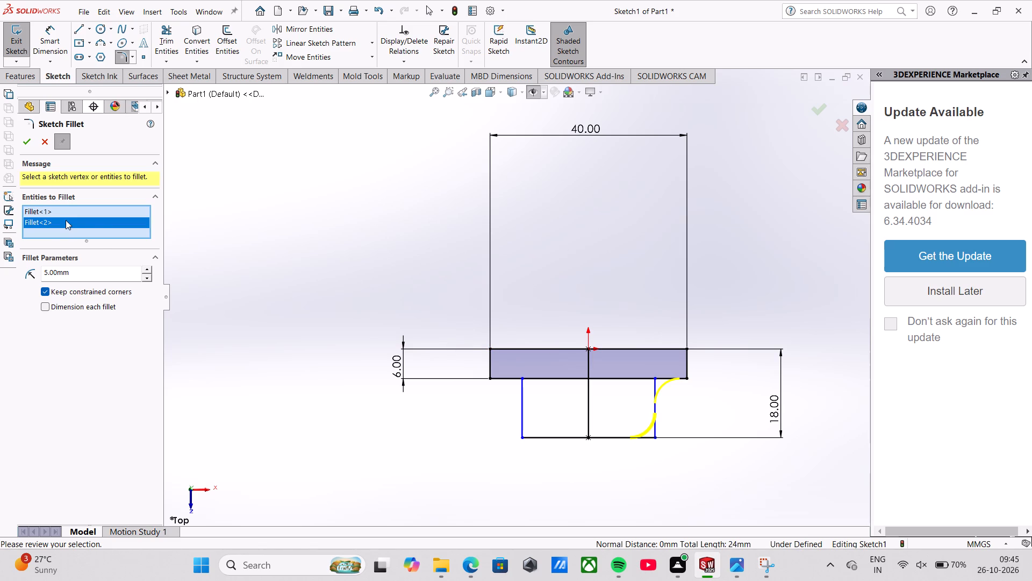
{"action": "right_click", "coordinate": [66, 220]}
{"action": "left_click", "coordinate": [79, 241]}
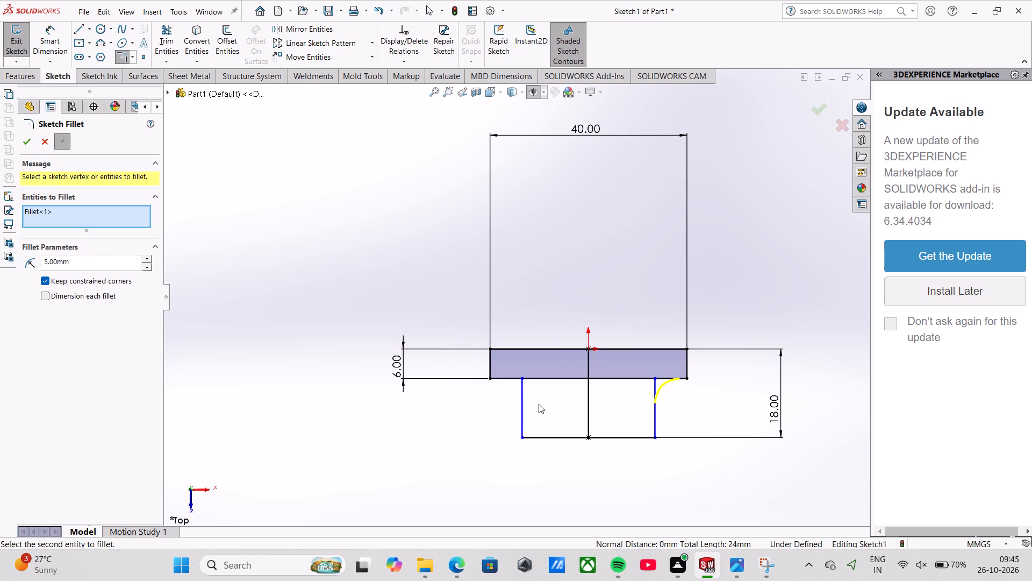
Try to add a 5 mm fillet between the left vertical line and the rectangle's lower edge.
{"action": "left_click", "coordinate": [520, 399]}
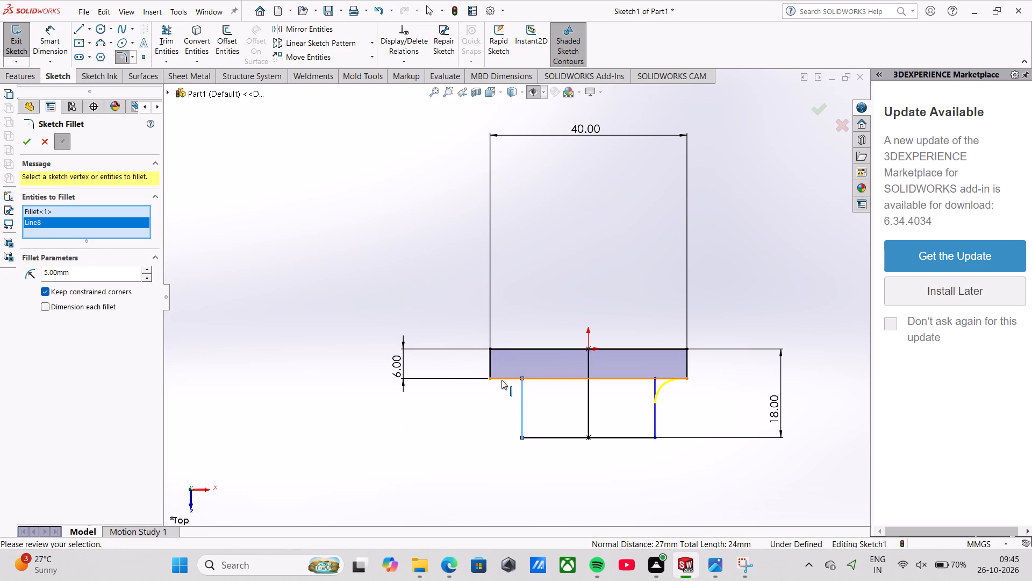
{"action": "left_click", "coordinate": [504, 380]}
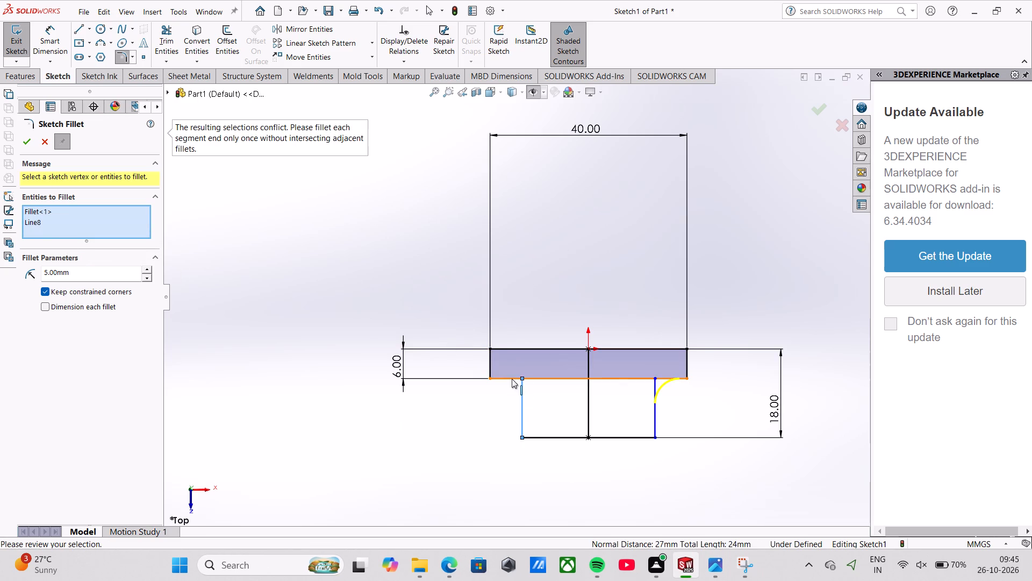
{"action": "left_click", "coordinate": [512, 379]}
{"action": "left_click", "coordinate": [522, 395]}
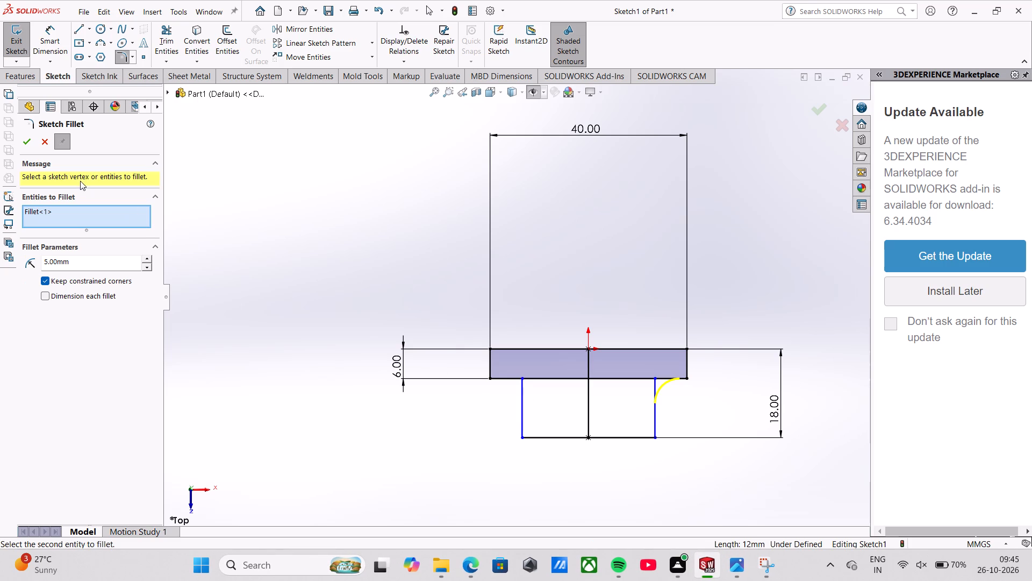
Apply the 5 mm sketch fillet at the right vertical line.
{"action": "left_click", "coordinate": [33, 140]}
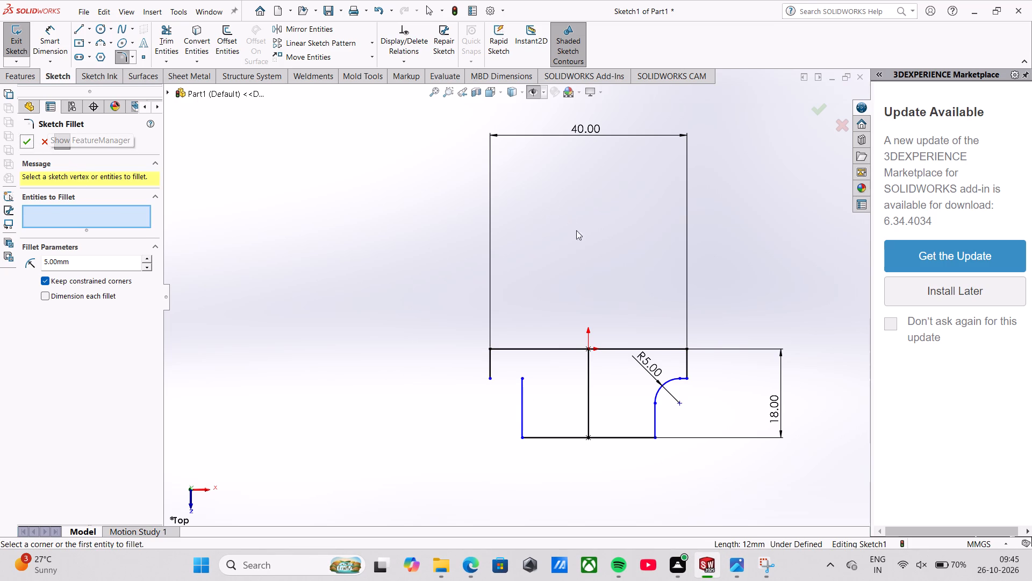
Close the gap with a horizontal line about 6.5 mm long from the outline's open left corner to the left vertical line's upper end.
{"action": "left_click", "coordinate": [78, 33]}
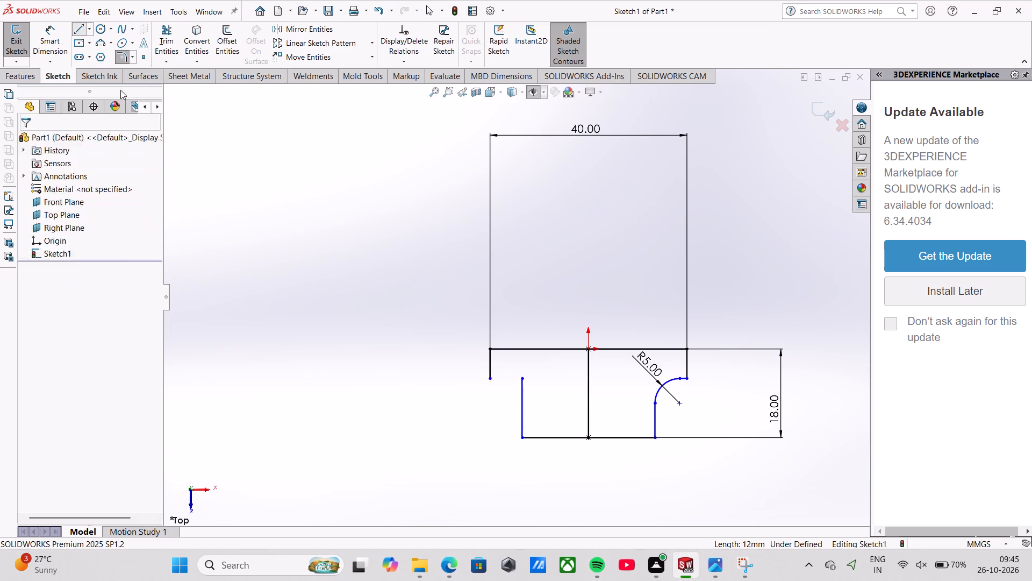
{"action": "left_click", "coordinate": [489, 379]}
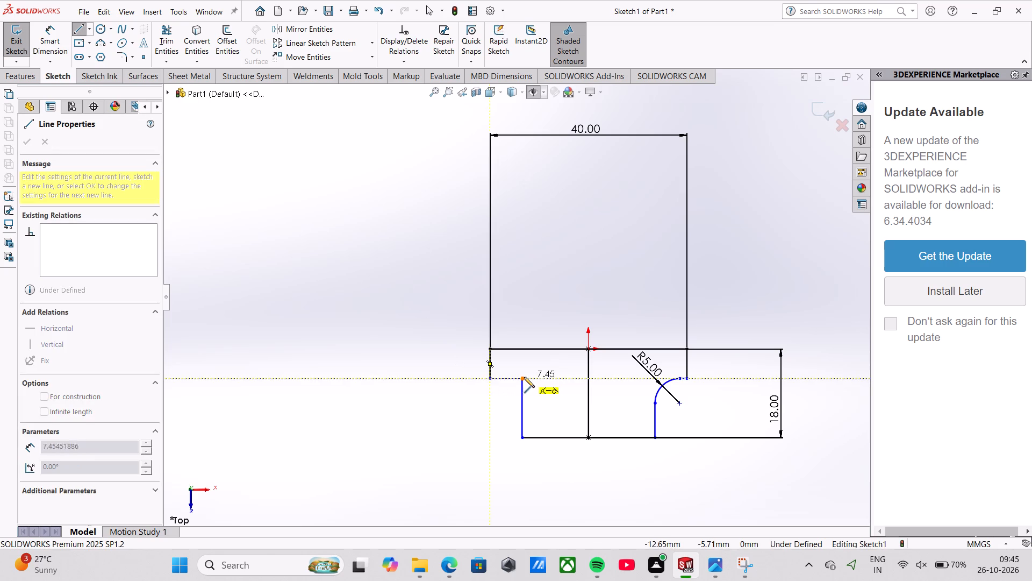
{"action": "left_click", "coordinate": [523, 377]}
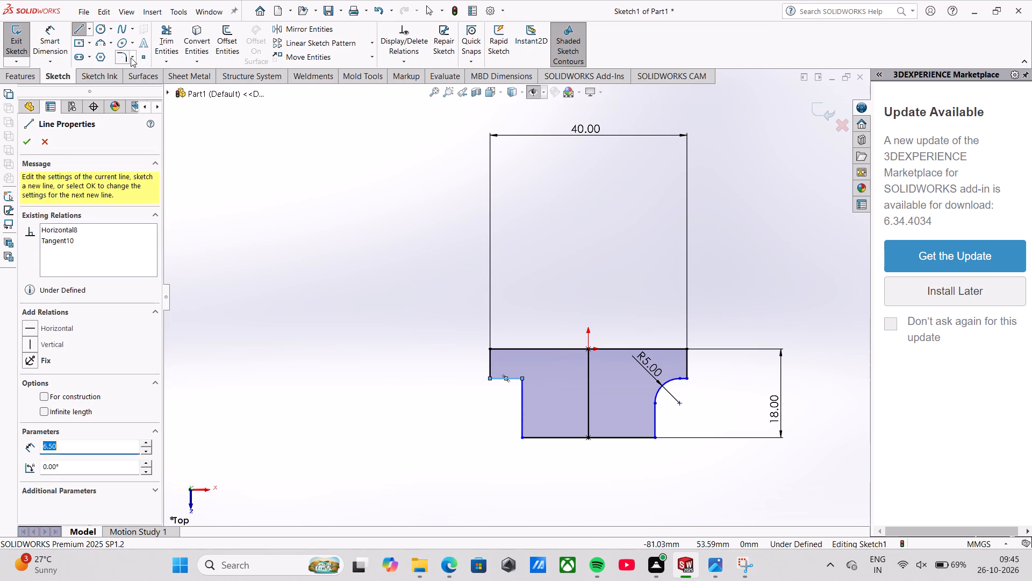
Apply a 5 mm sketch fillet between the short horizontal line and the left vertical line.
{"action": "left_click", "coordinate": [126, 55]}
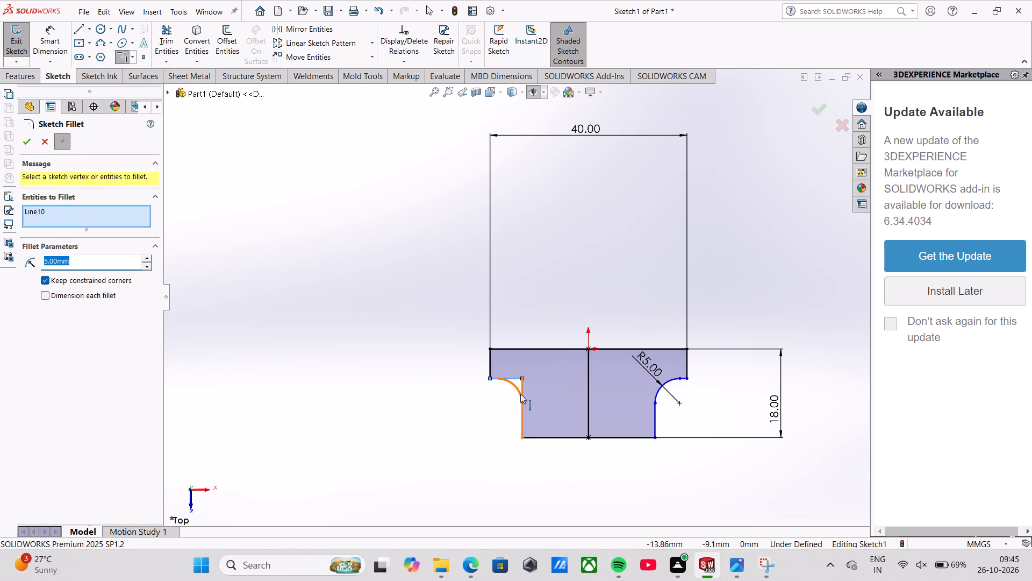
{"action": "left_click", "coordinate": [520, 394]}
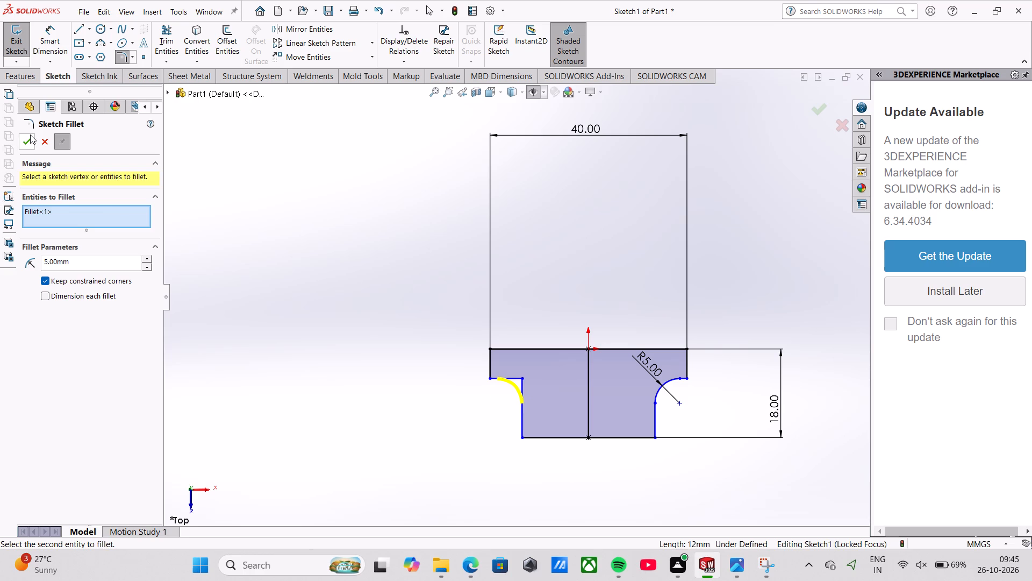
{"action": "left_click", "coordinate": [30, 134]}
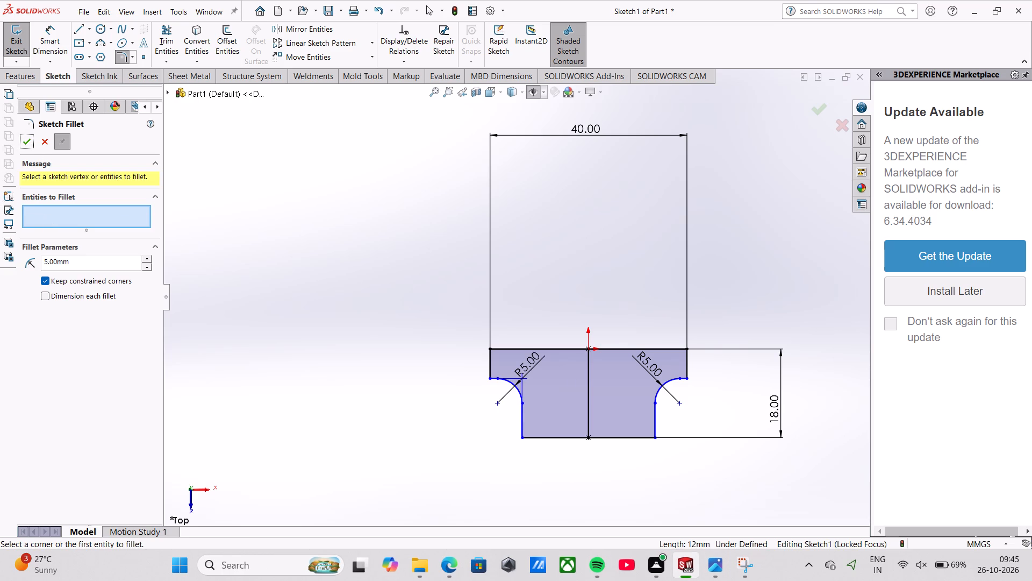
Fillet both lower corners of the outline with a 6 mm radius, accepting removal of the conflicting relations.
{"action": "left_click_drag", "start_coordinate": [74, 268], "coordinate": [30, 267]}
{"action": "key", "text": "6"}
{"action": "key", "text": "Return"}
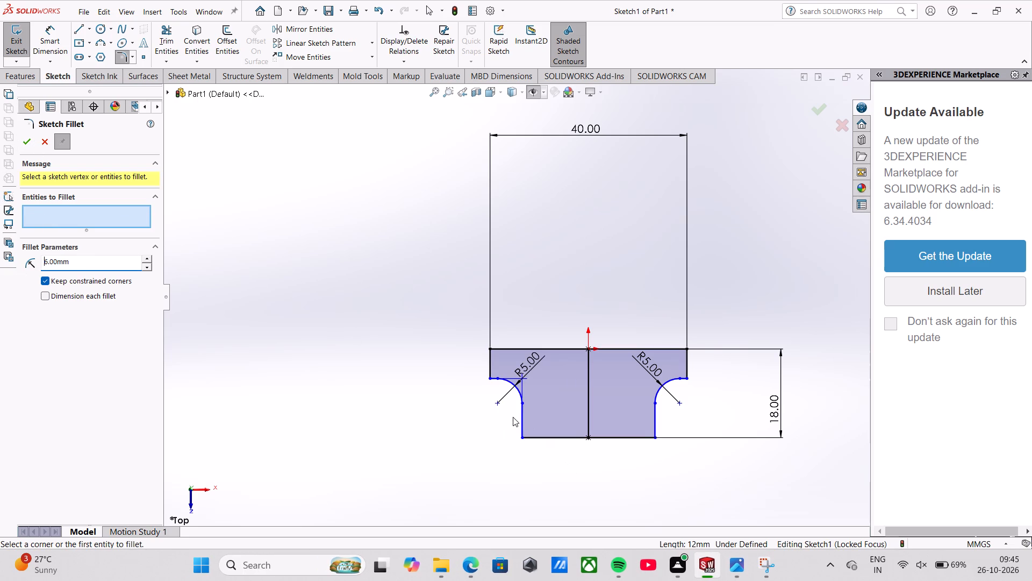
{"action": "left_click", "coordinate": [521, 422]}
{"action": "left_click", "coordinate": [536, 436]}
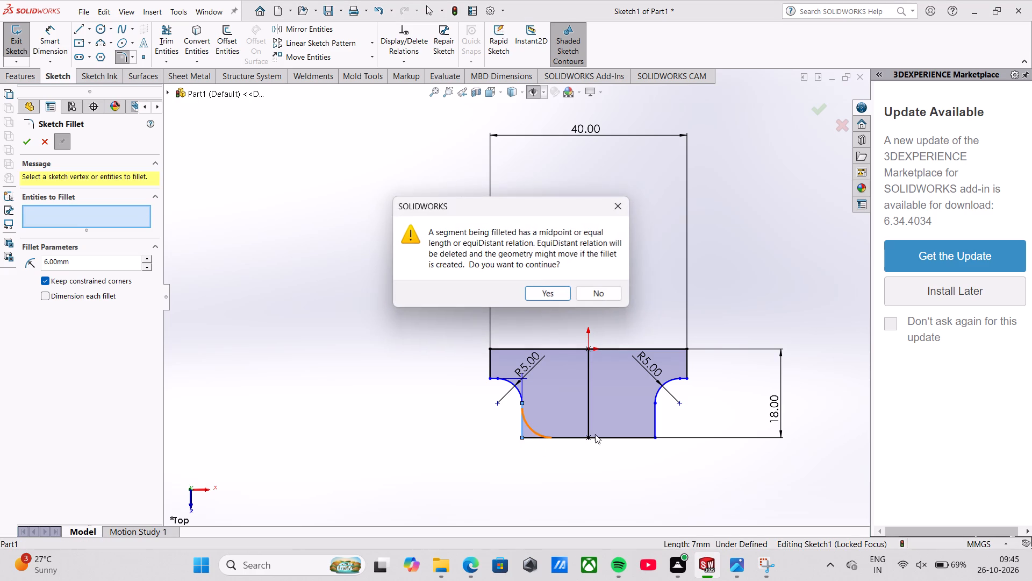
{"action": "left_click", "coordinate": [557, 298]}
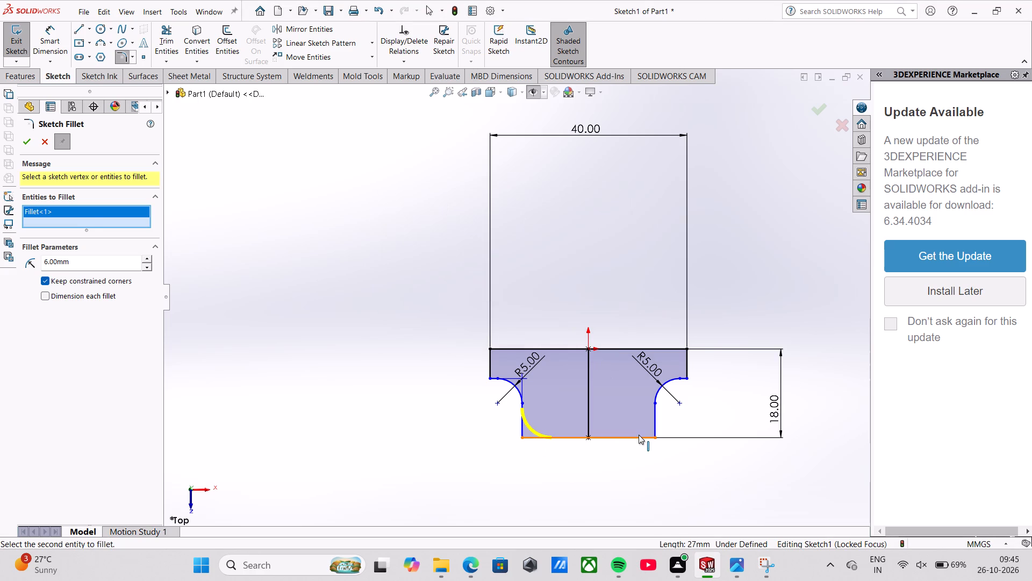
{"action": "left_click", "coordinate": [638, 435]}
{"action": "left_click", "coordinate": [654, 419]}
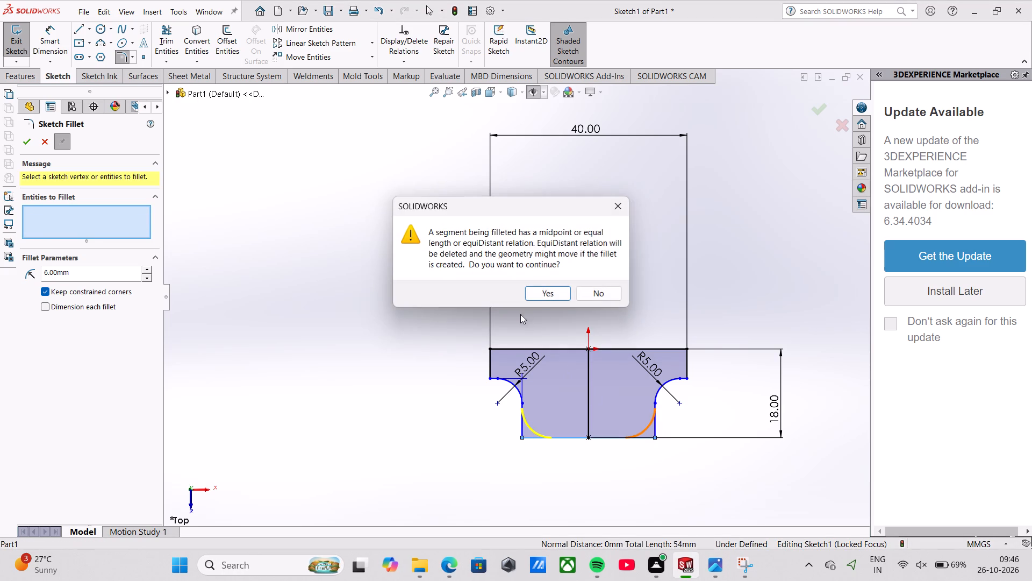
{"action": "left_click", "coordinate": [536, 295]}
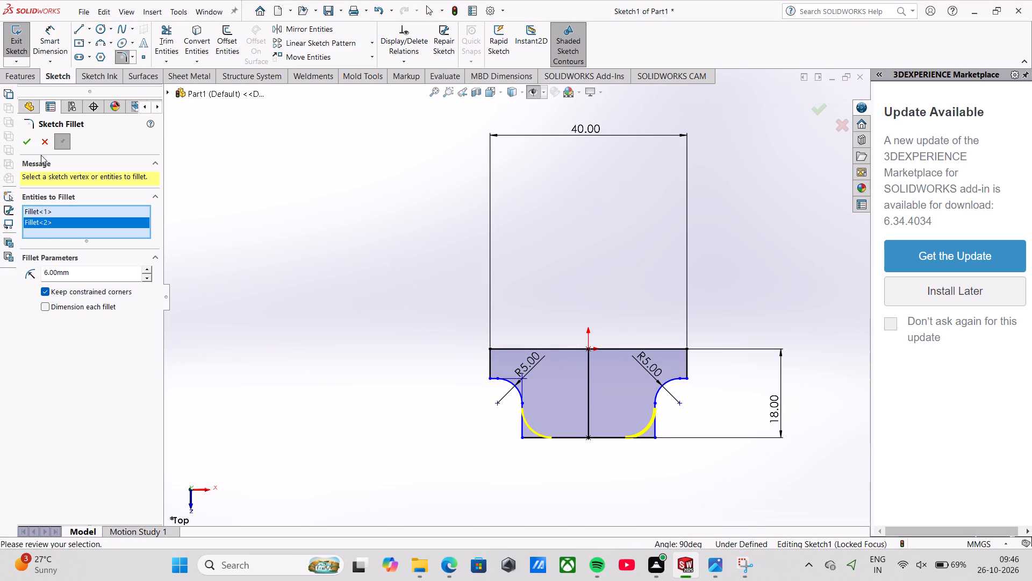
{"action": "left_click", "coordinate": [33, 138]}
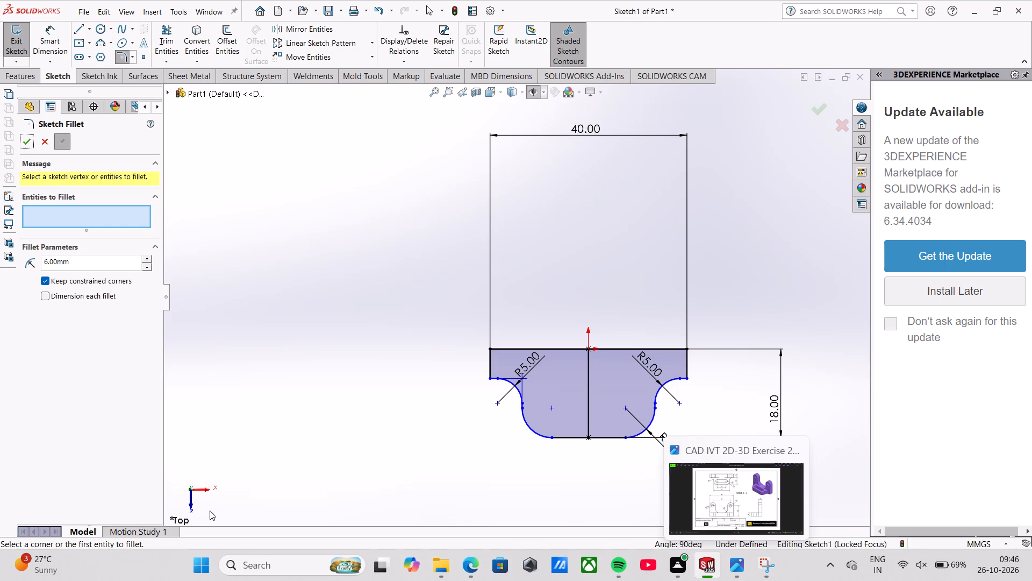
Draw a vertical line about 5.5 mm long upward from the midpoint of the outline's lower edge.
{"action": "scroll", "coordinate": [567, 407], "scroll_direction": "down", "scroll_amount": 1}
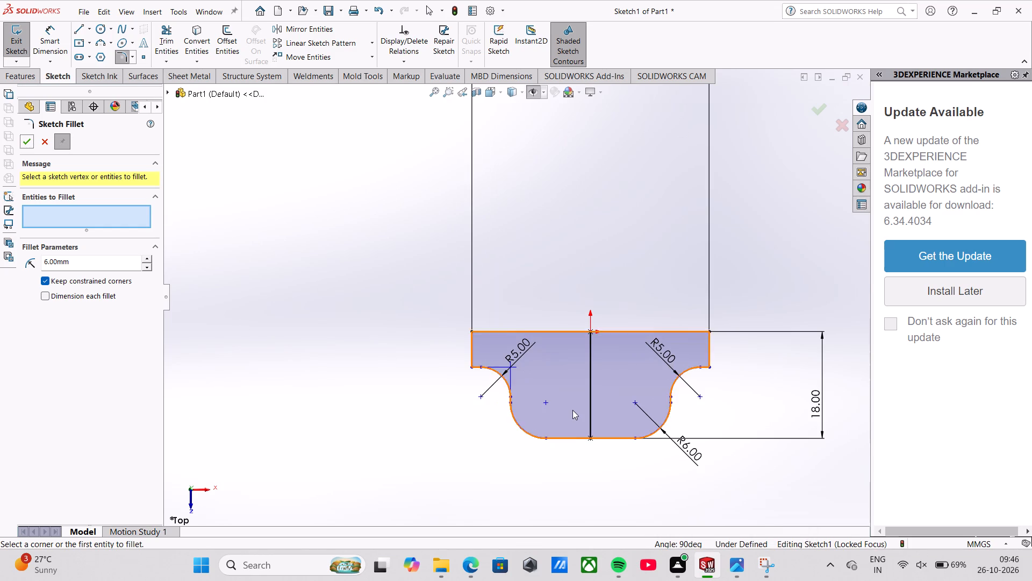
{"action": "scroll", "coordinate": [572, 410], "scroll_direction": "down", "scroll_amount": 2}
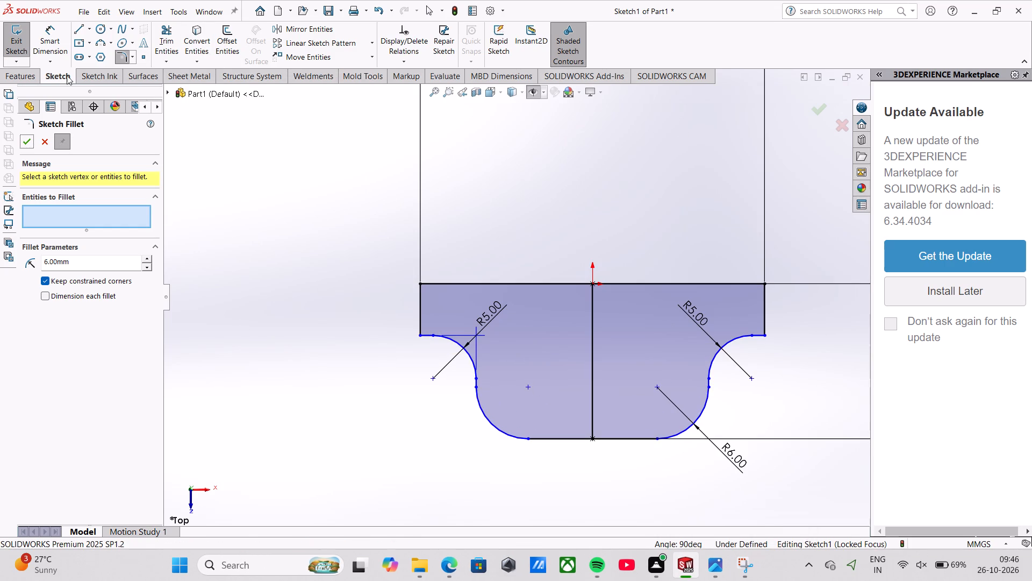
{"action": "left_click", "coordinate": [82, 34]}
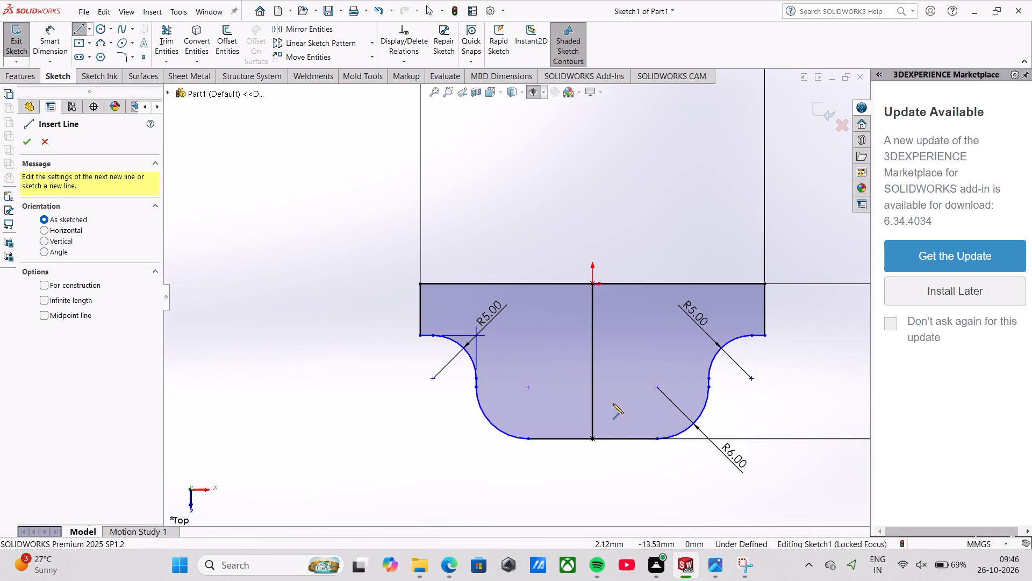
{"action": "left_click", "coordinate": [591, 437]}
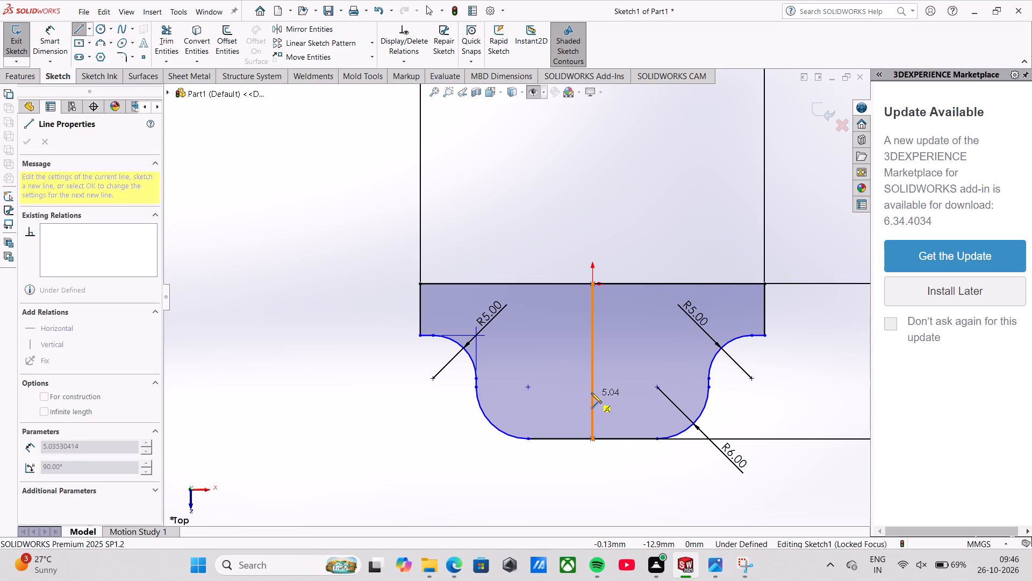
{"action": "left_click", "coordinate": [591, 391]}
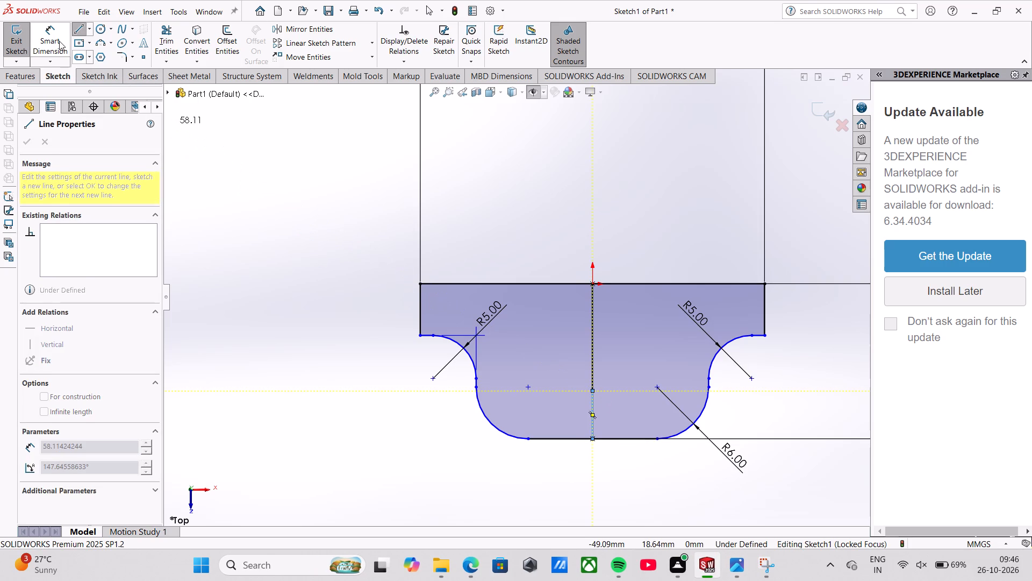
{"action": "left_click", "coordinate": [59, 41]}
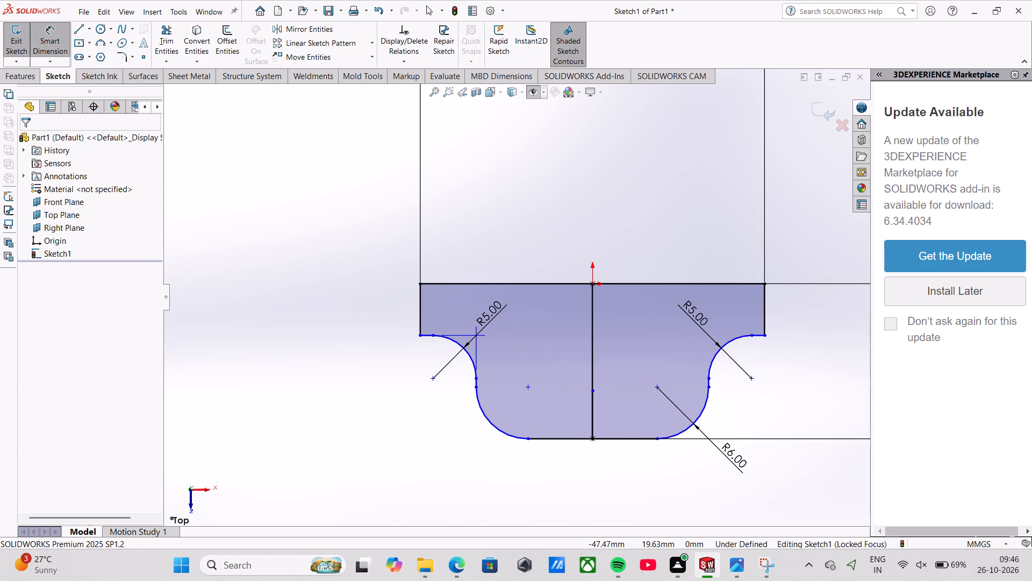
Trim away the full-height vertical centre line, allowing its associated dimensions to be deleted.
{"action": "left_click", "coordinate": [159, 43]}
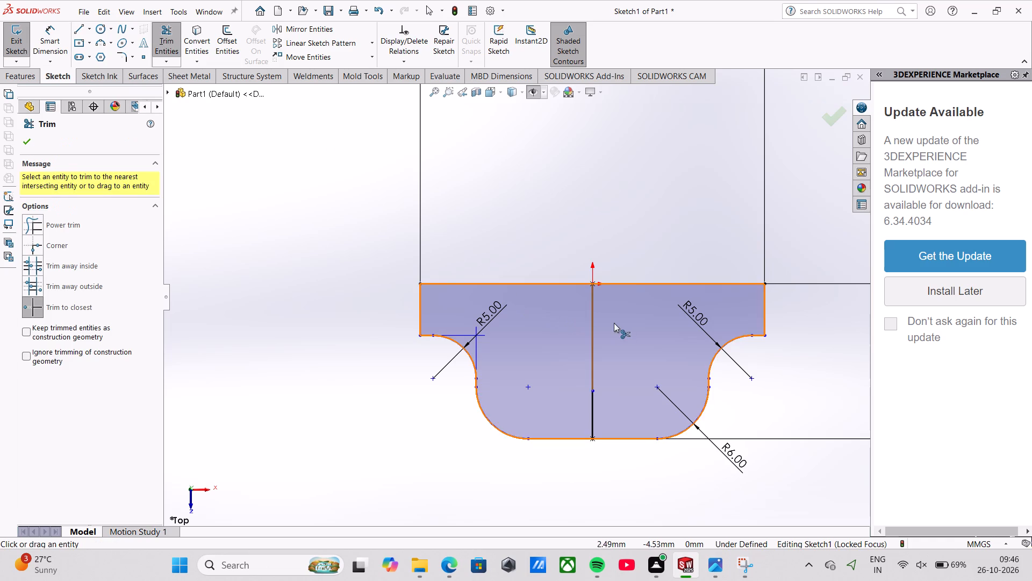
{"action": "left_click", "coordinate": [591, 320]}
{"action": "left_click", "coordinate": [555, 288]}
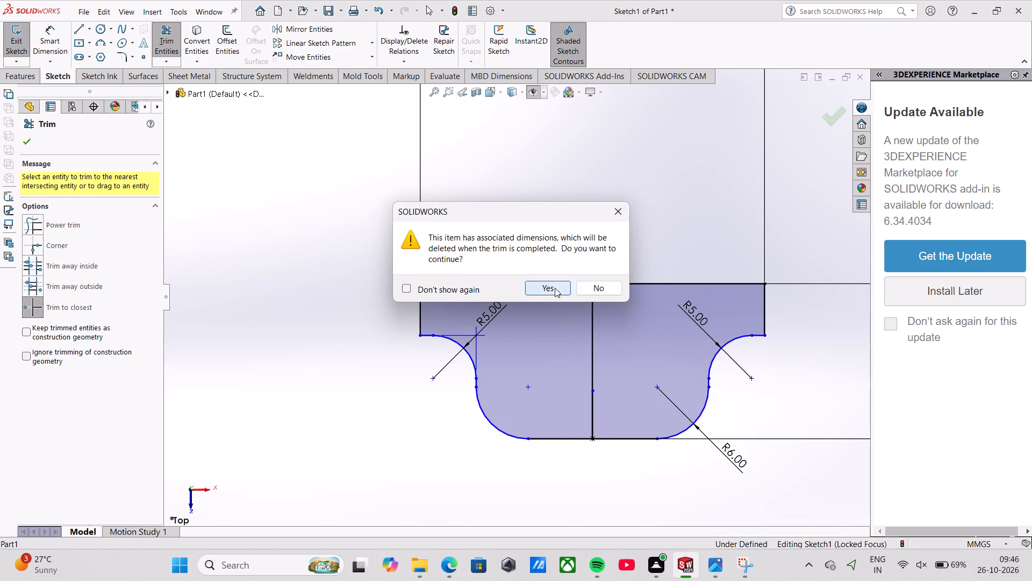
Dimension the short vertical line at the lower edge's midpoint to 6 mm.
{"action": "left_click", "coordinate": [61, 52]}
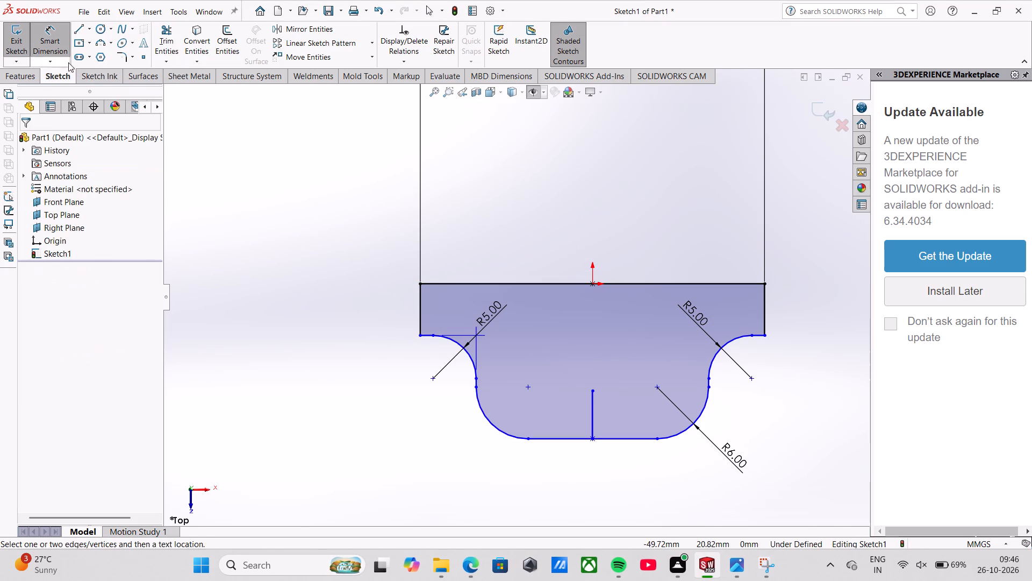
{"action": "left_click", "coordinate": [591, 396]}
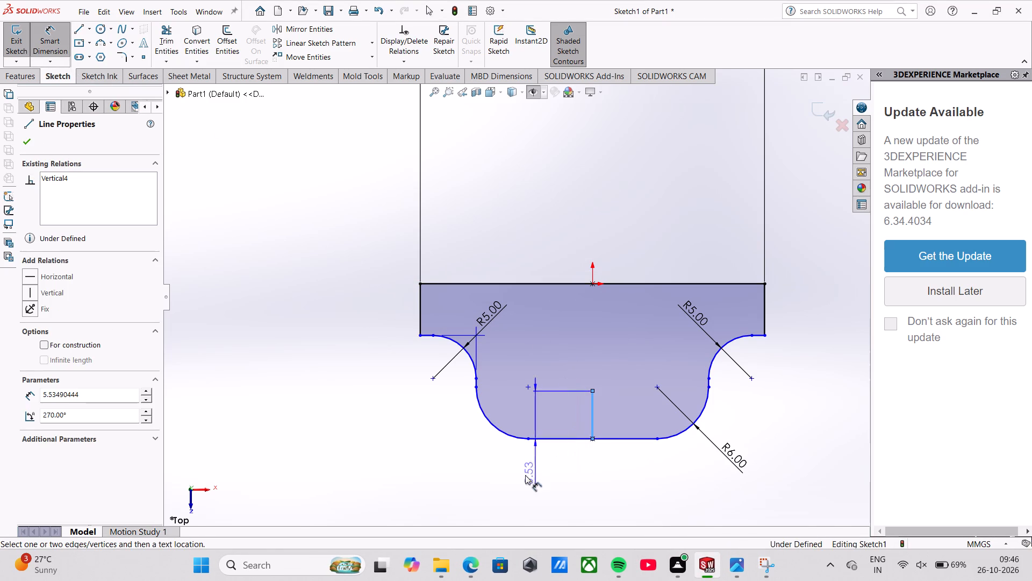
{"action": "left_click", "coordinate": [471, 476]}
{"action": "key", "text": "6"}
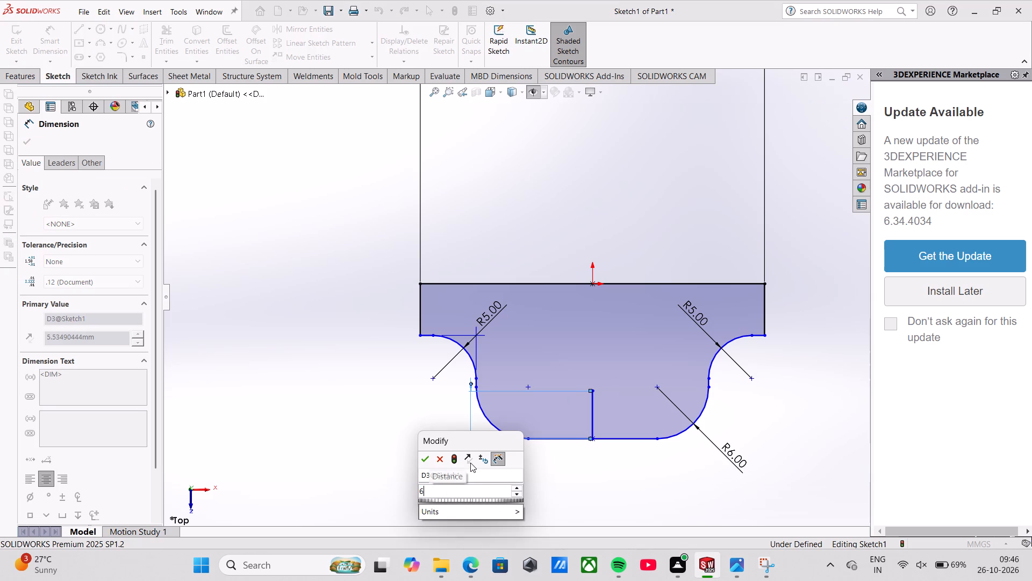
{"action": "key", "text": "Return"}
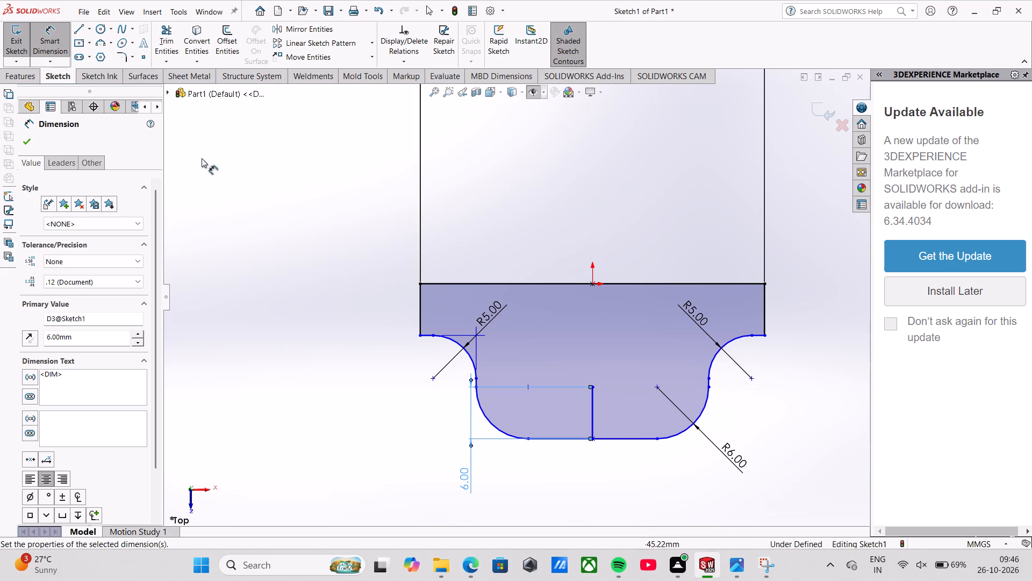
Sketch a horizontal centerpoint slot about 9.2 mm between arc centres and 2.6 mm wide, centred on the short vertical line's upper end.
{"action": "left_click", "coordinate": [86, 57]}
{"action": "left_click", "coordinate": [90, 84]}
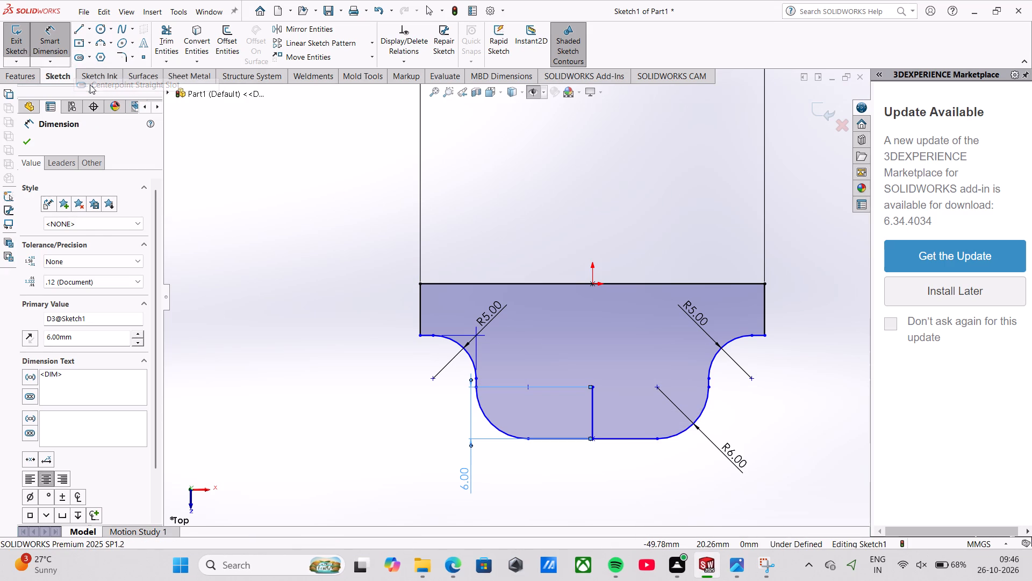
{"action": "left_click", "coordinate": [590, 387]}
{"action": "left_click", "coordinate": [632, 389]}
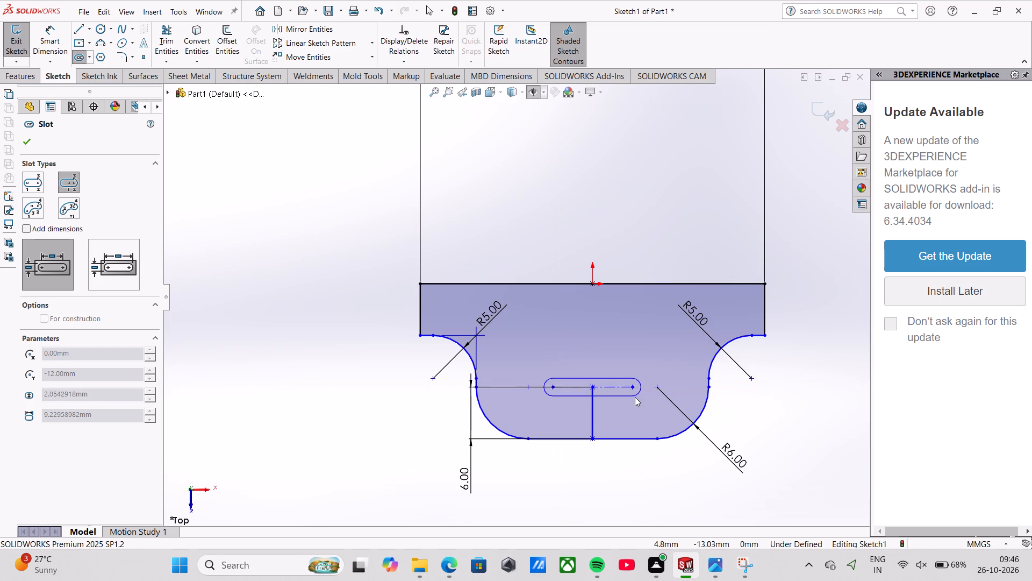
{"action": "left_click", "coordinate": [635, 398]}
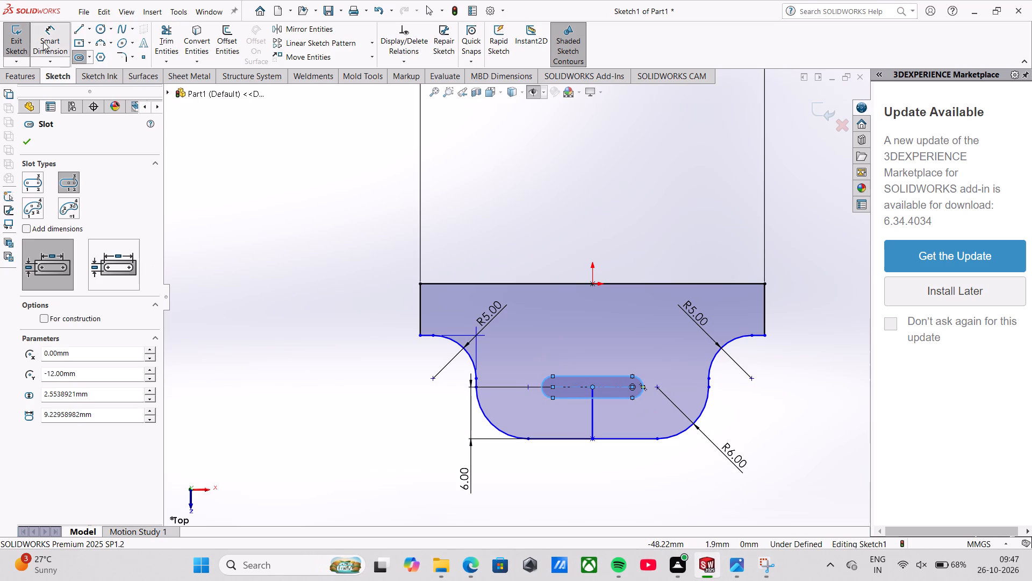
Dimension the slot's centre-to-centre length to 15 mm.
{"action": "left_click", "coordinate": [43, 41]}
{"action": "left_click", "coordinate": [582, 388]}
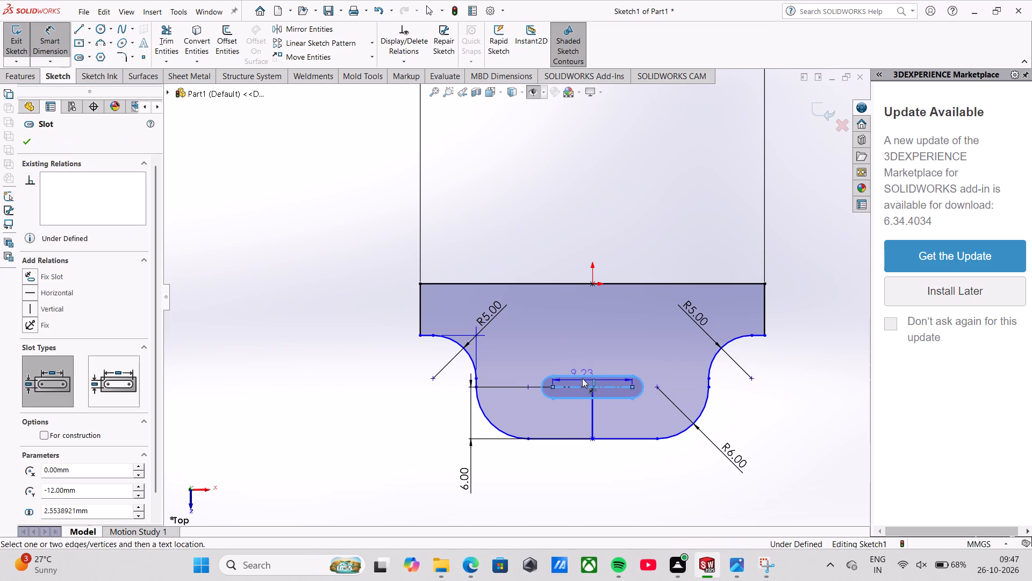
{"action": "left_click", "coordinate": [571, 253]}
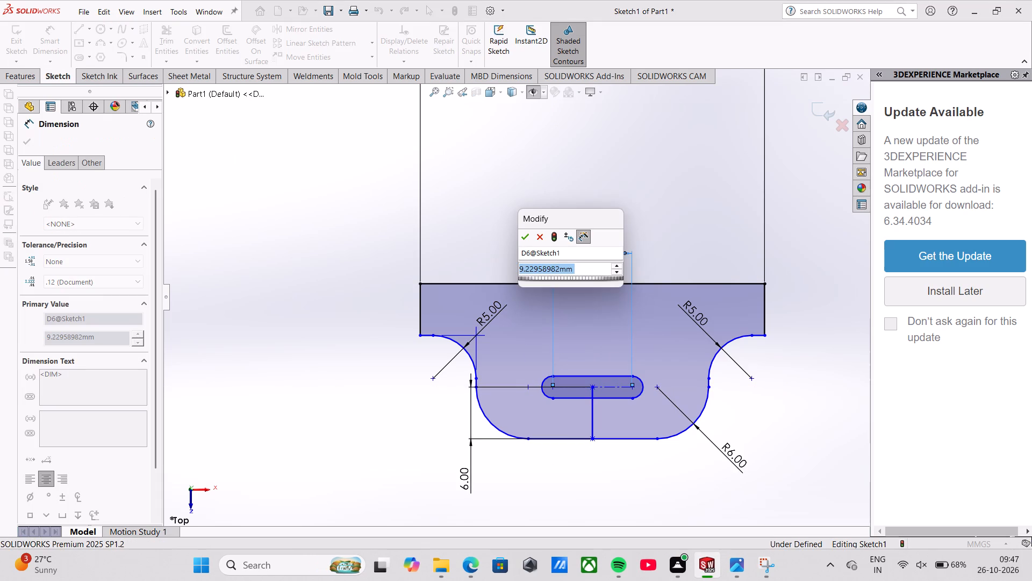
{"action": "type", "text": "155"}
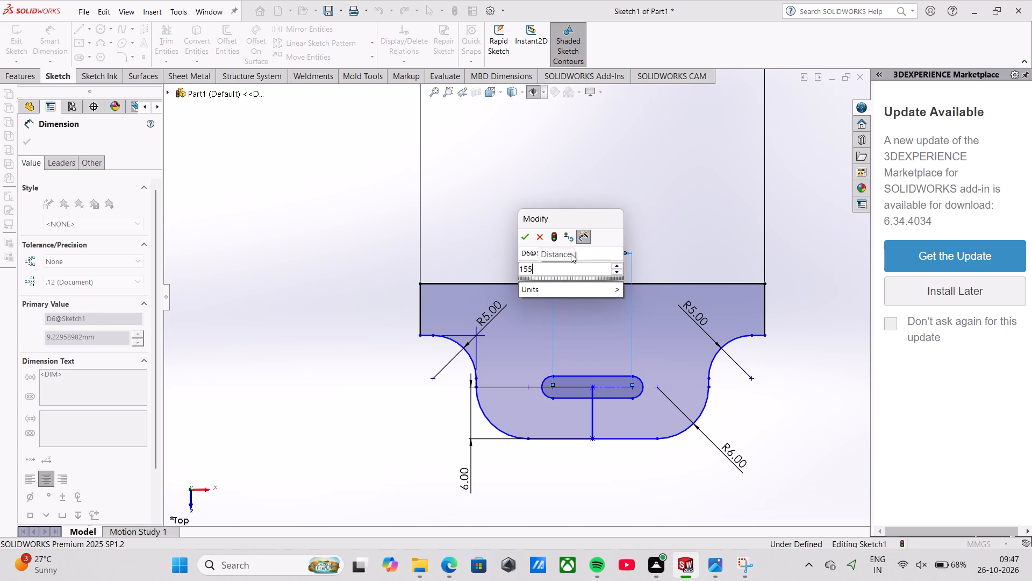
{"action": "key", "text": "Left"}
{"action": "key", "text": "Delete"}
{"action": "key", "text": "Return"}
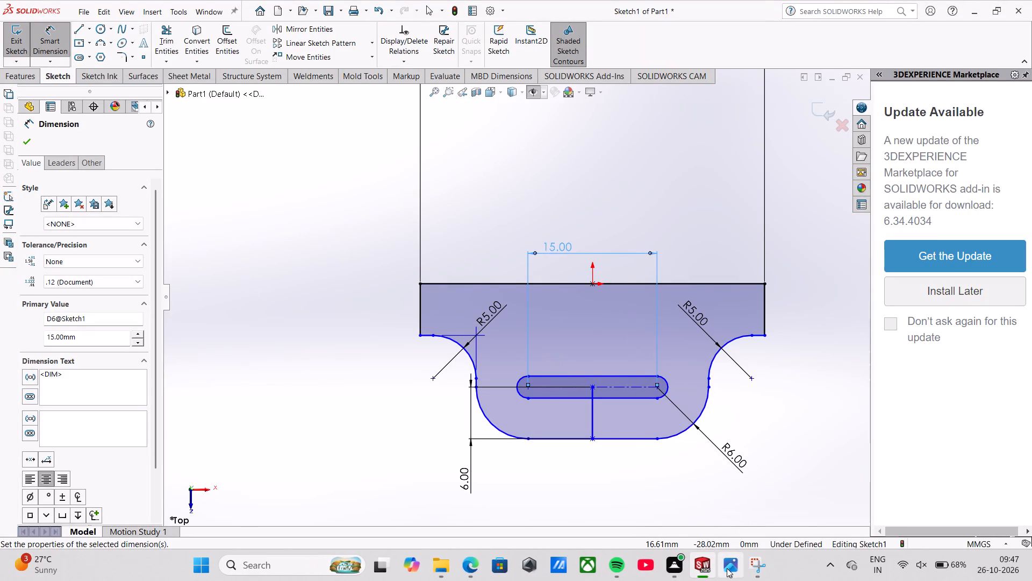
Check the exercise drawing for the slot's radius and dimension the slot's left end arc to 3 mm.
{"action": "left_click", "coordinate": [726, 513]}
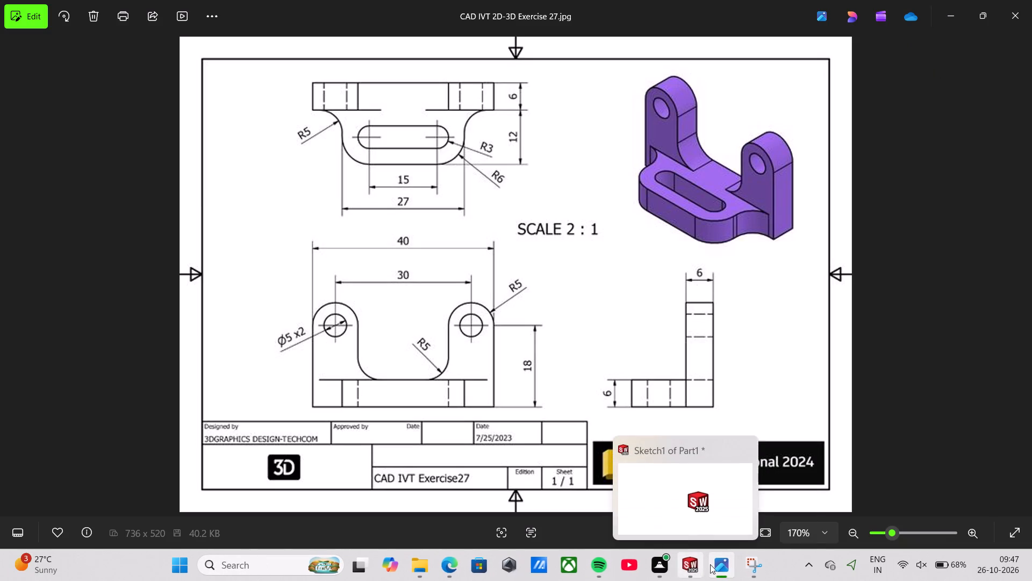
{"action": "left_click", "coordinate": [703, 526]}
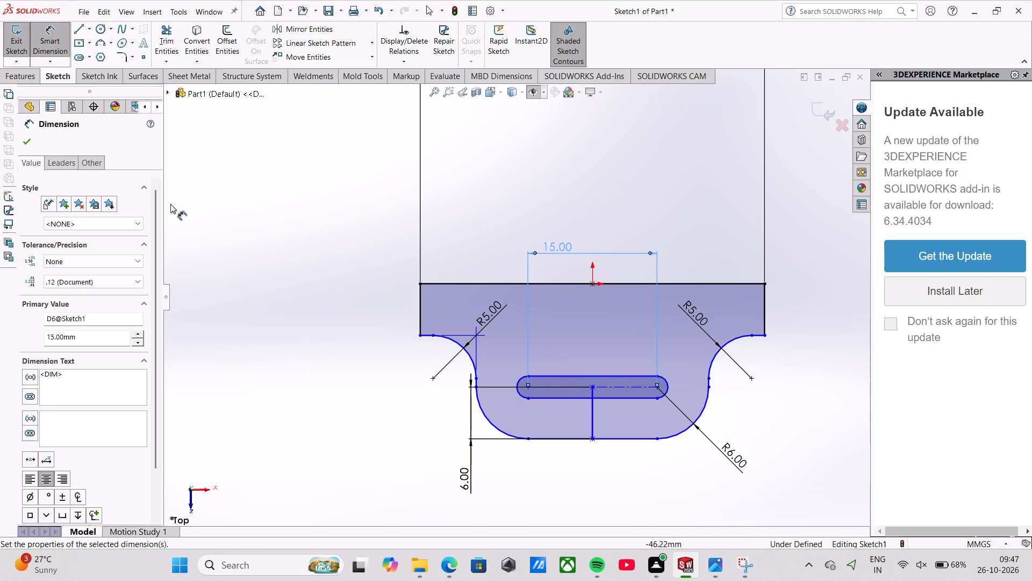
{"action": "left_click", "coordinate": [521, 380]}
{"action": "left_click", "coordinate": [336, 421]}
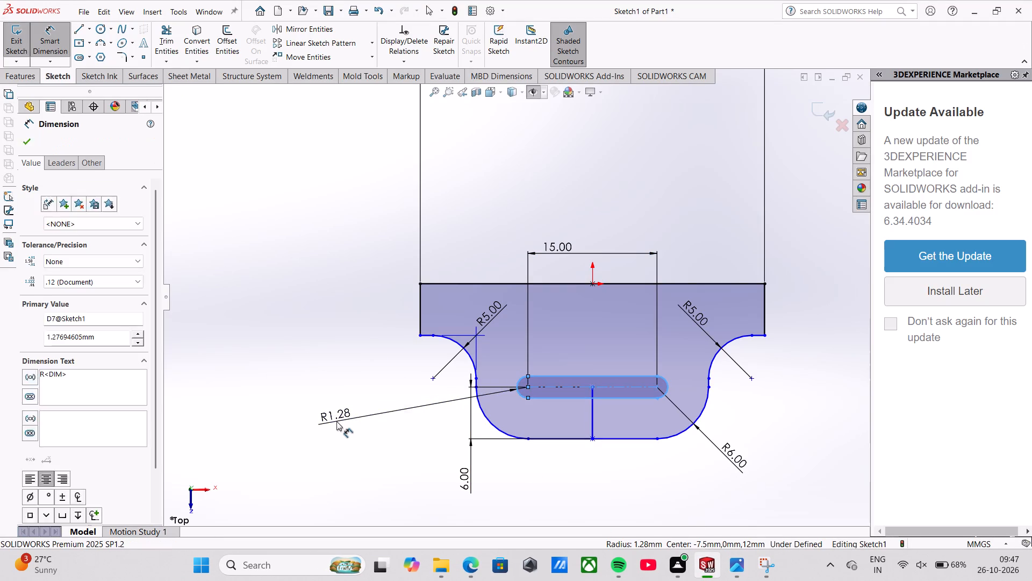
{"action": "key", "text": "3"}
{"action": "key", "text": "Return"}
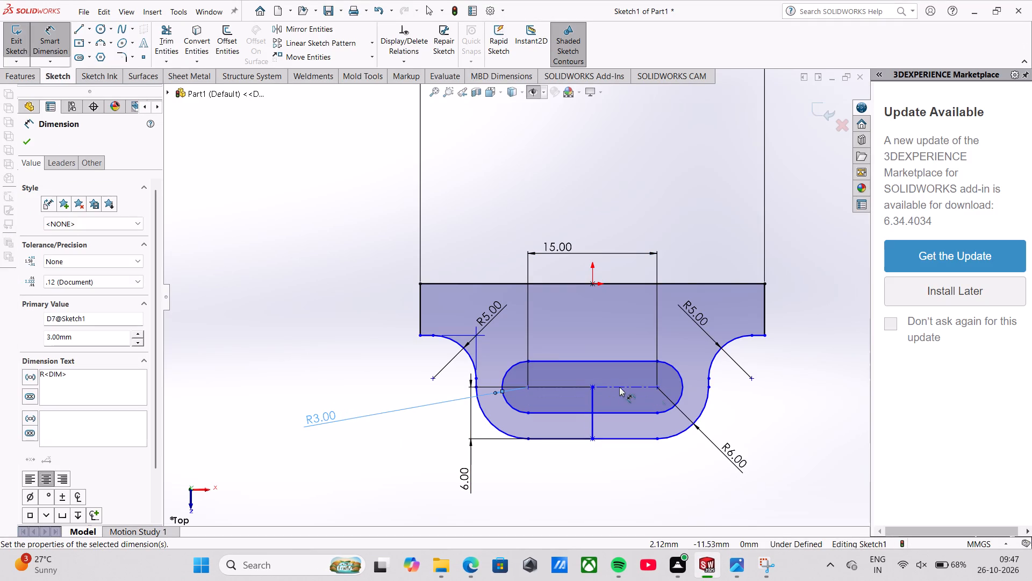
Extrude the base profile region around the slot 6 mm with the Mid Plane end condition.
{"action": "scroll", "coordinate": [589, 437], "scroll_direction": "up", "scroll_amount": 1}
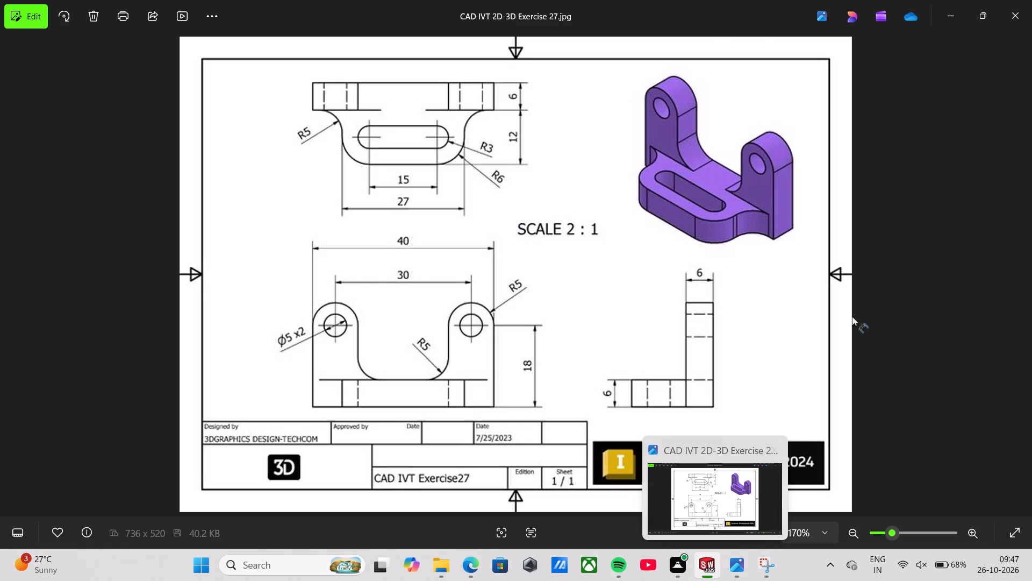
{"action": "left_click", "coordinate": [5, 70]}
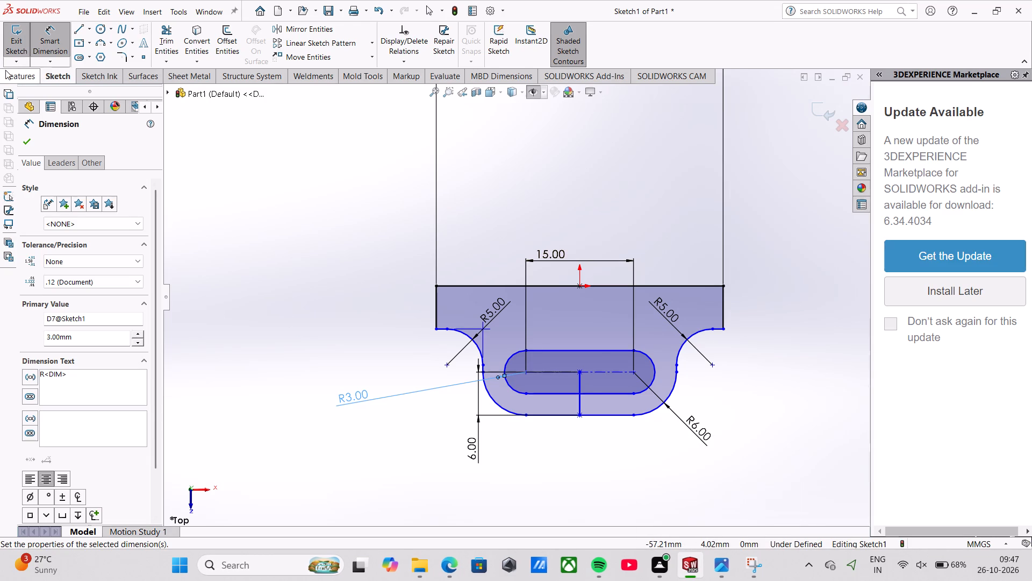
{"action": "left_click", "coordinate": [18, 44]}
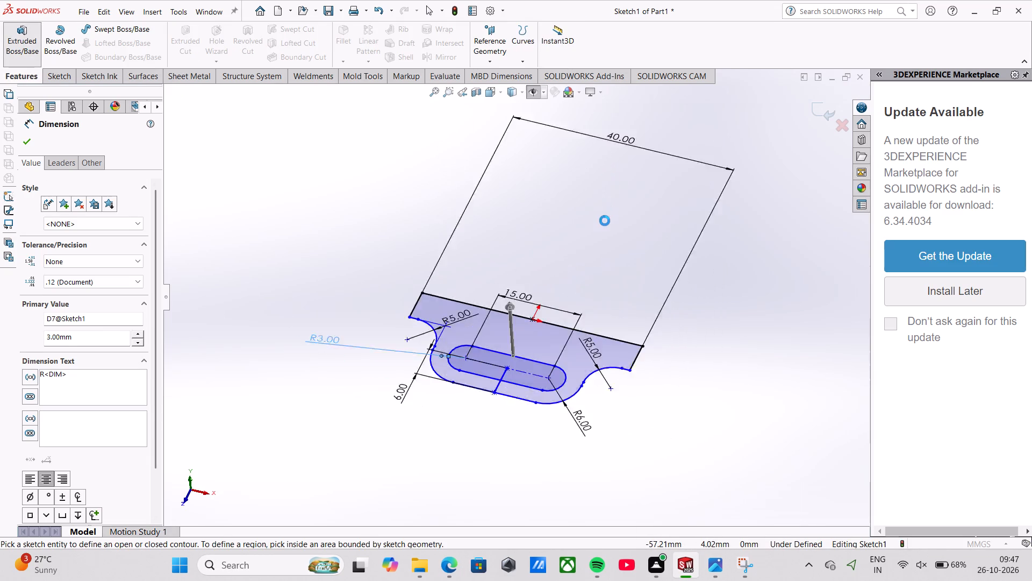
{"action": "left_click", "coordinate": [530, 341]}
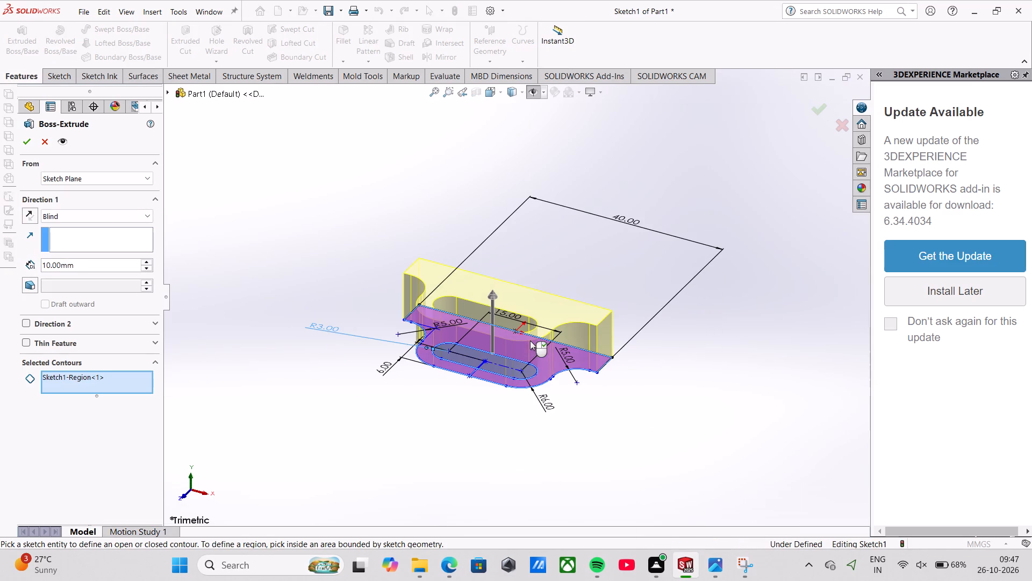
{"action": "left_click", "coordinate": [74, 214]}
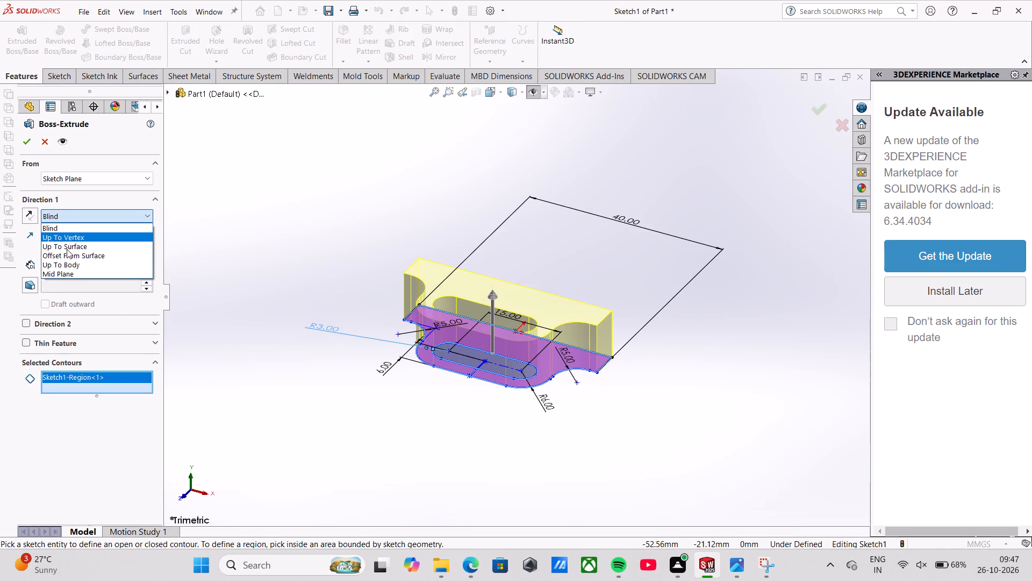
{"action": "left_click", "coordinate": [67, 271]}
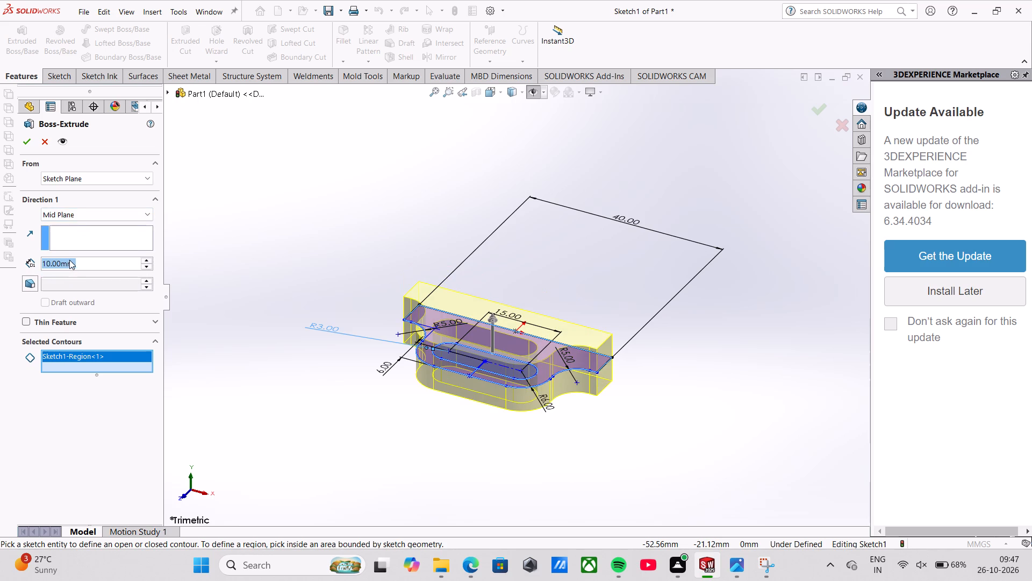
{"action": "key", "text": "6"}
{"action": "key", "text": "Return"}
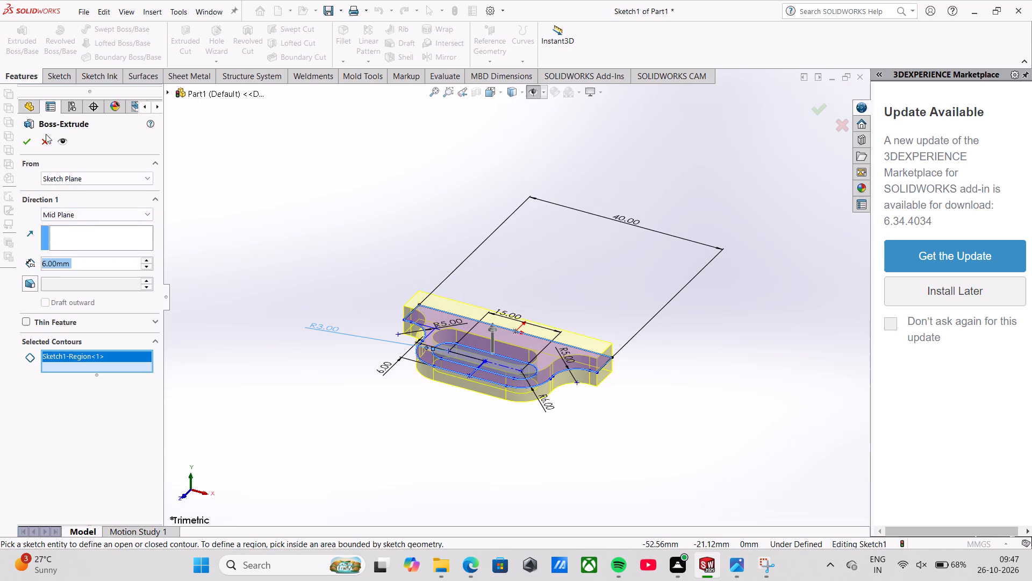
{"action": "left_click", "coordinate": [33, 139]}
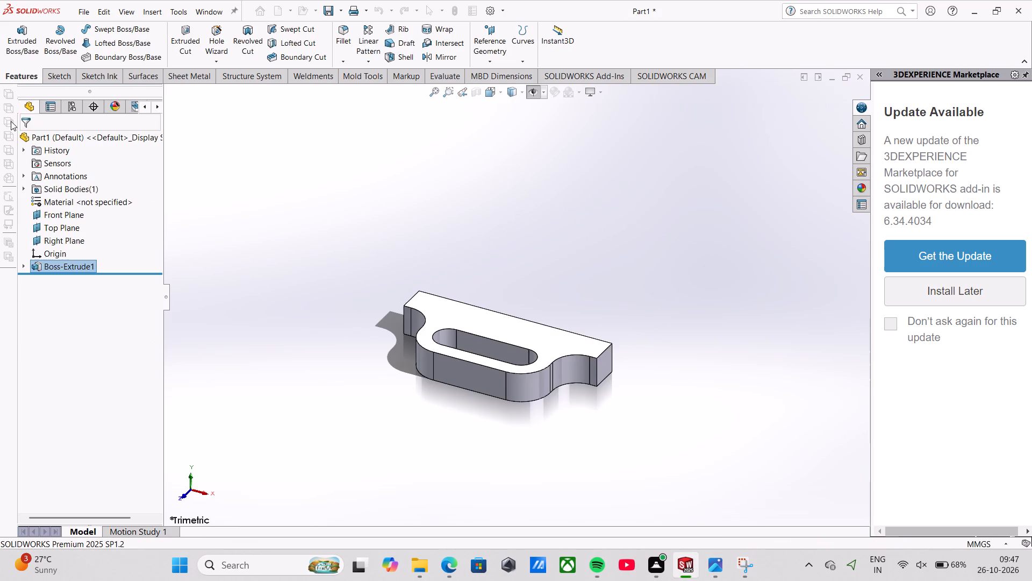
Start a new sketch on the plate's long flat back face.
{"action": "scroll", "coordinate": [429, 334], "scroll_direction": "down", "scroll_amount": 3}
{"action": "scroll", "coordinate": [567, 351], "scroll_direction": "down", "scroll_amount": 1}
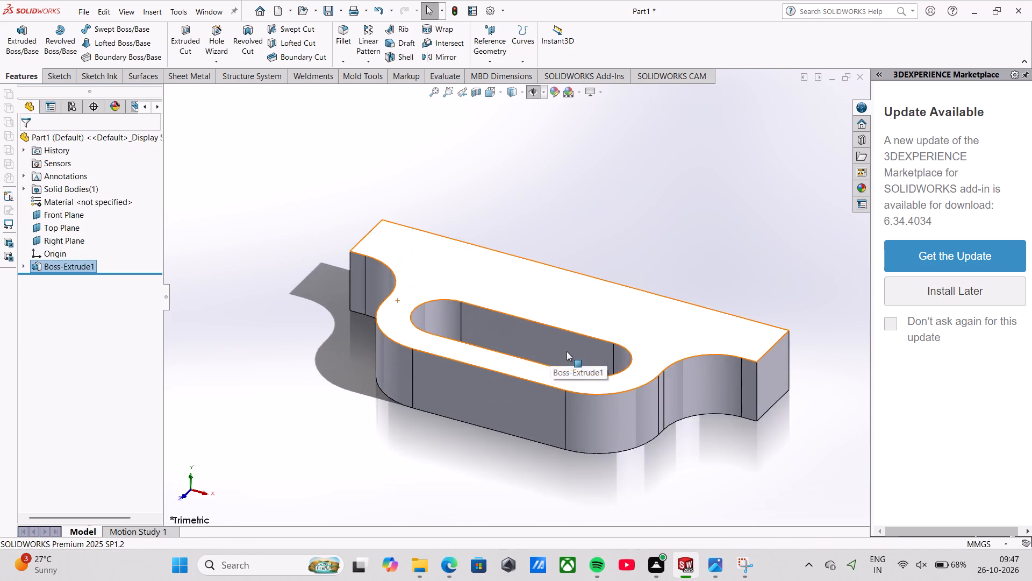
{"action": "middle_click_drag", "start_coordinate": [567, 351], "coordinate": [545, 339]}
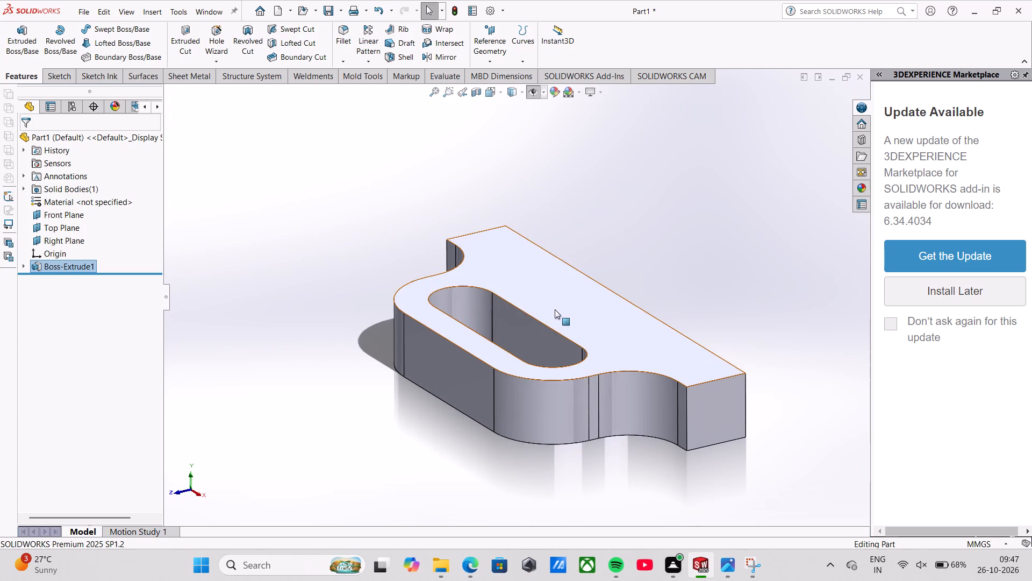
{"action": "scroll", "coordinate": [568, 344], "scroll_direction": "up", "scroll_amount": 3}
{"action": "middle_click_drag", "start_coordinate": [568, 348], "coordinate": [549, 348]}
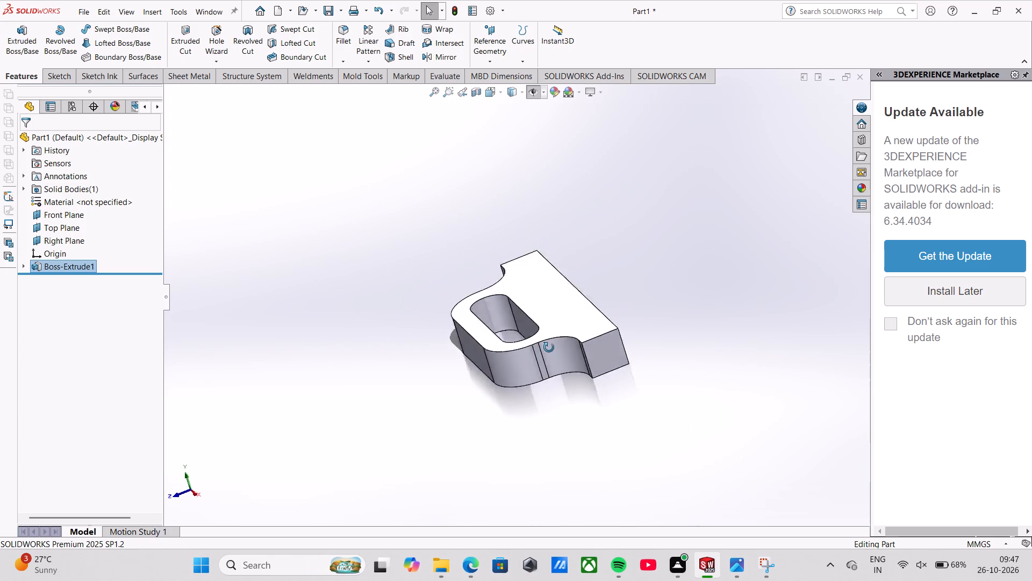
{"action": "middle_click_drag", "start_coordinate": [549, 348], "coordinate": [600, 352]}
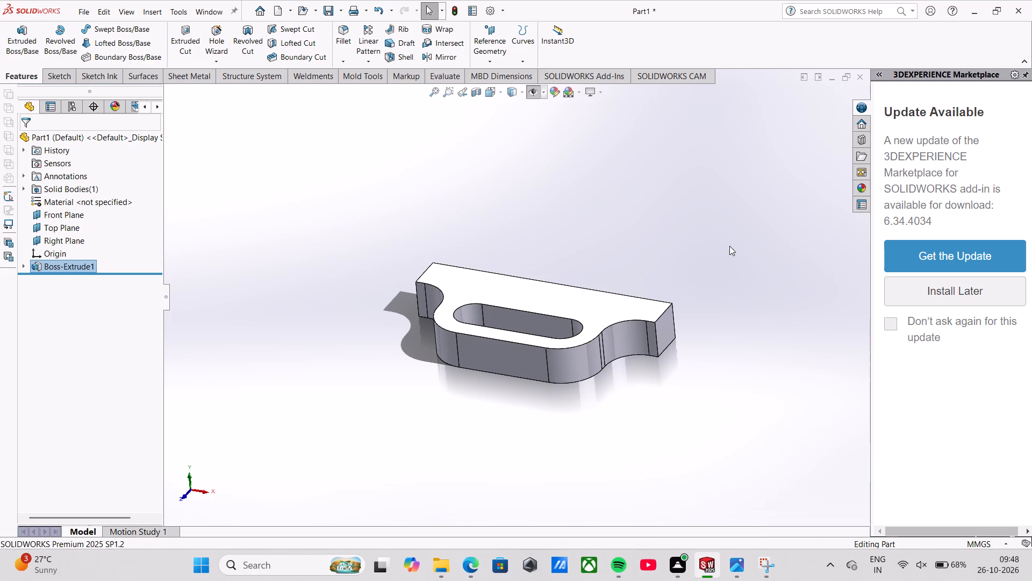
{"action": "middle_click_drag", "start_coordinate": [694, 320], "coordinate": [500, 580]}
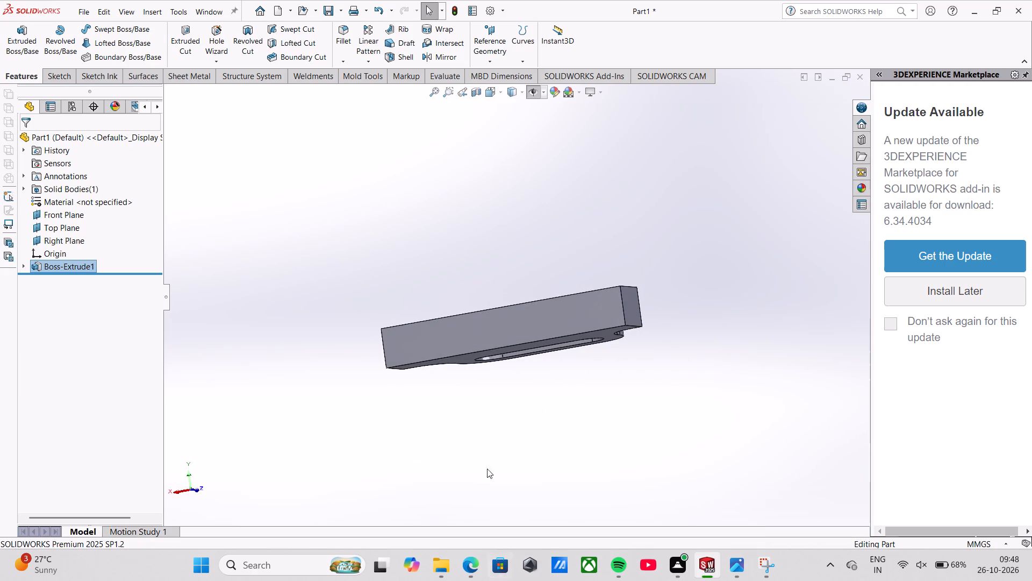
{"action": "left_click", "coordinate": [493, 335]}
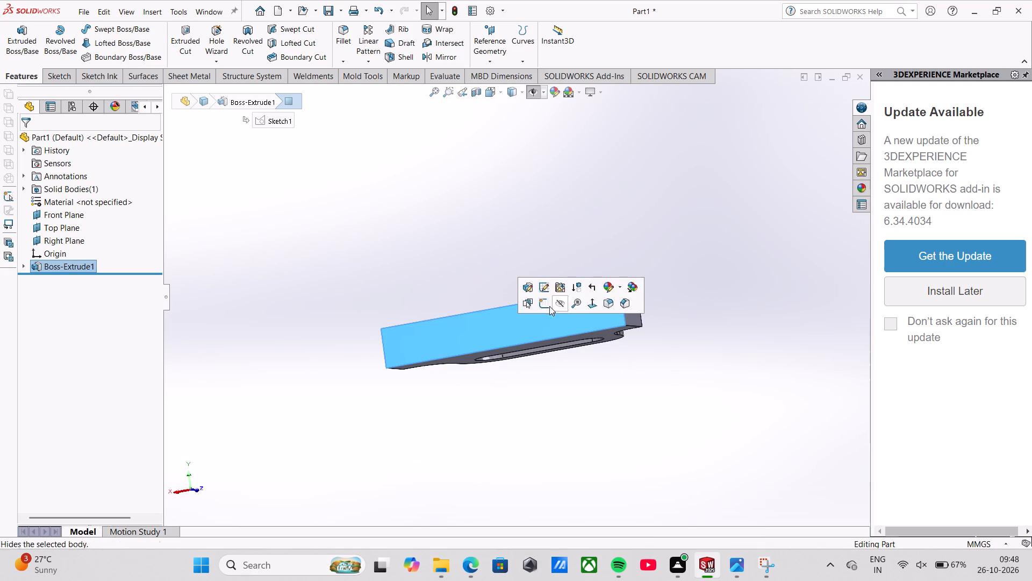
{"action": "left_click", "coordinate": [547, 304]}
{"action": "left_click", "coordinate": [582, 223]}
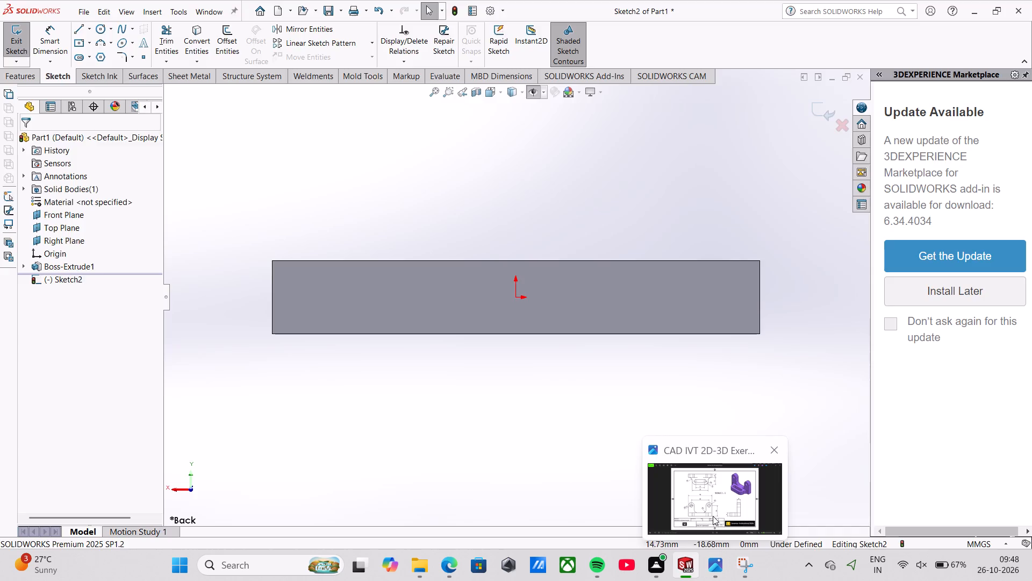
Check the exercise drawing and sketch vertical lines about 13 mm and 13.8 mm long upward from the back face's left and right lower corners.
{"action": "left_click", "coordinate": [713, 516]}
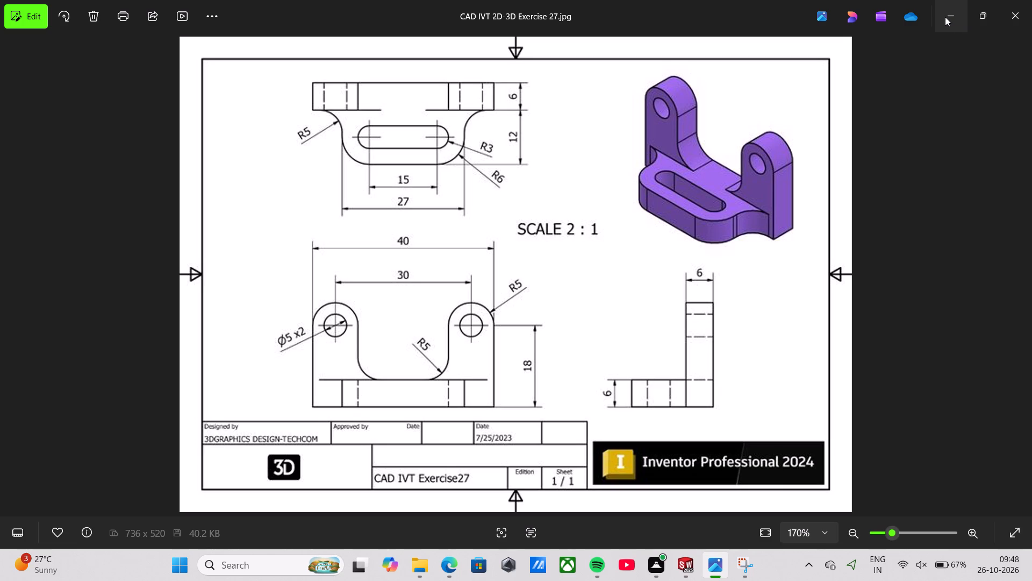
{"action": "left_click", "coordinate": [945, 17]}
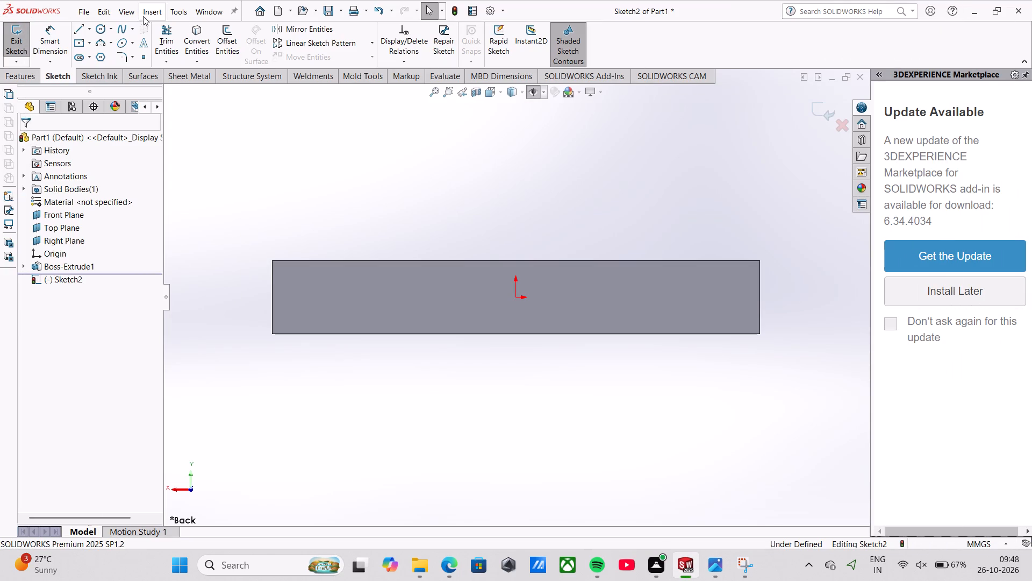
{"action": "left_click", "coordinate": [87, 29]}
{"action": "left_click", "coordinate": [80, 40]}
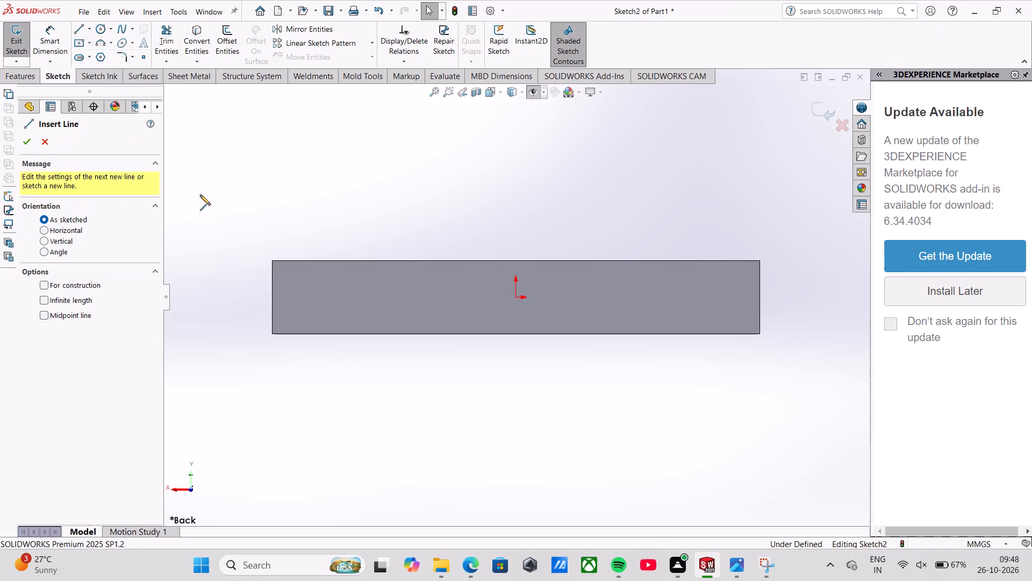
{"action": "left_click", "coordinate": [273, 333]}
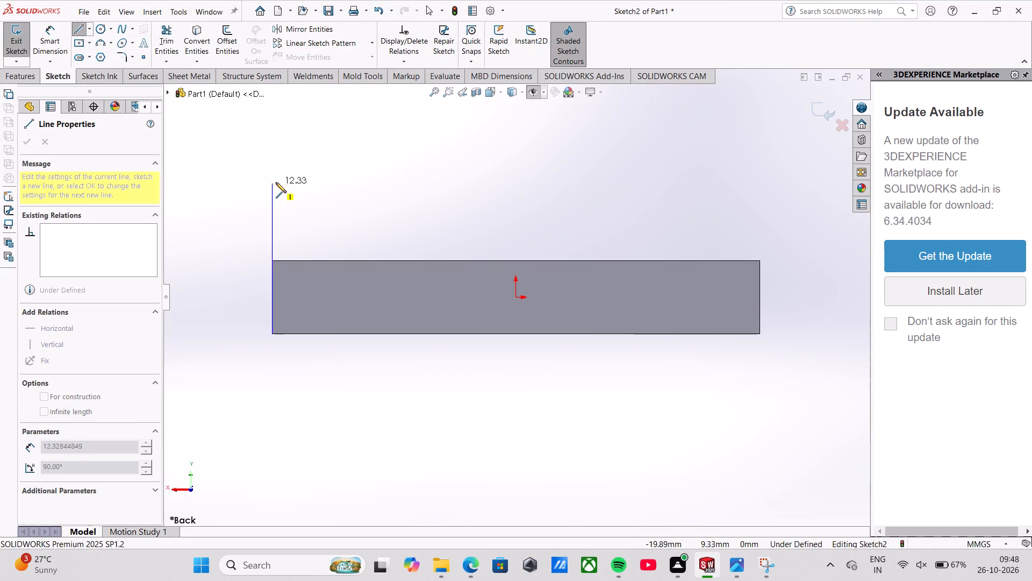
{"action": "left_click", "coordinate": [275, 175]}
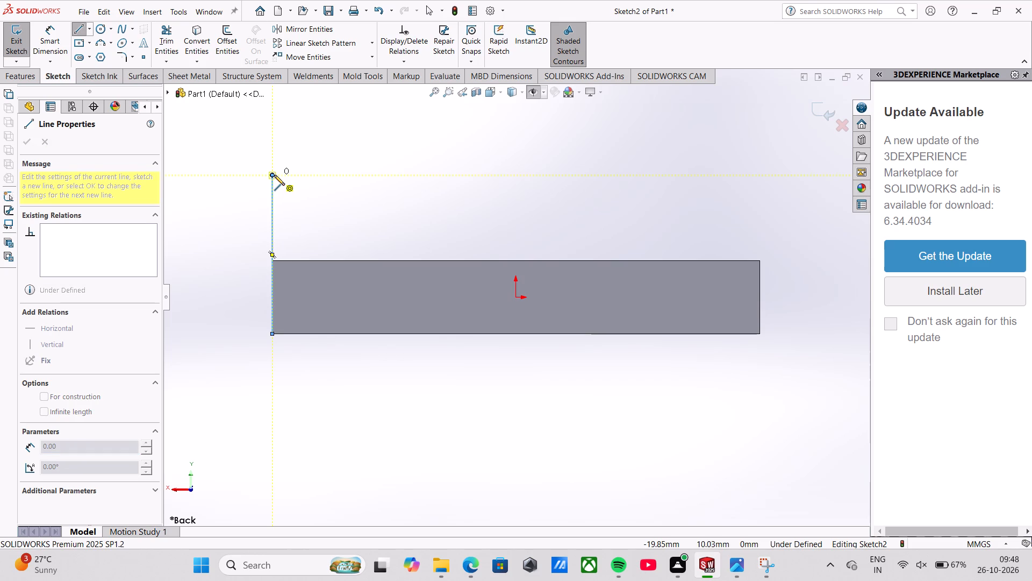
{"action": "key", "text": "Escape"}
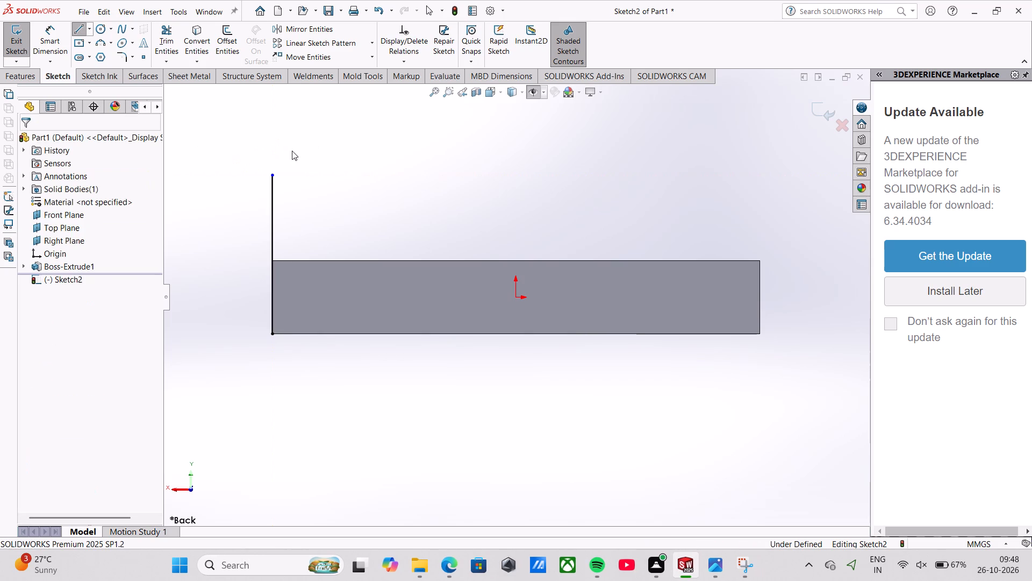
{"action": "left_click", "coordinate": [80, 26]}
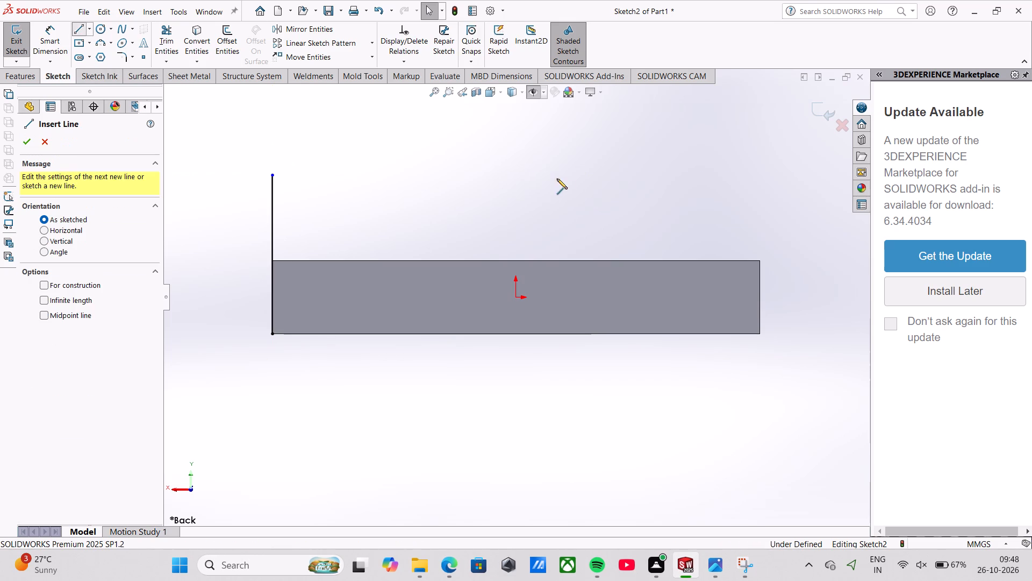
{"action": "left_click", "coordinate": [758, 336]}
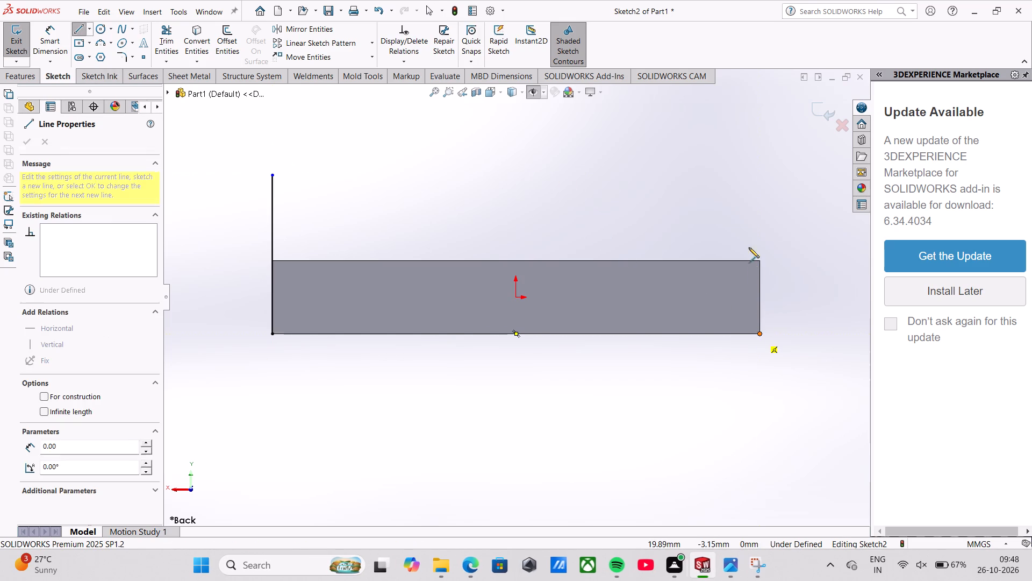
{"action": "left_click", "coordinate": [761, 166]}
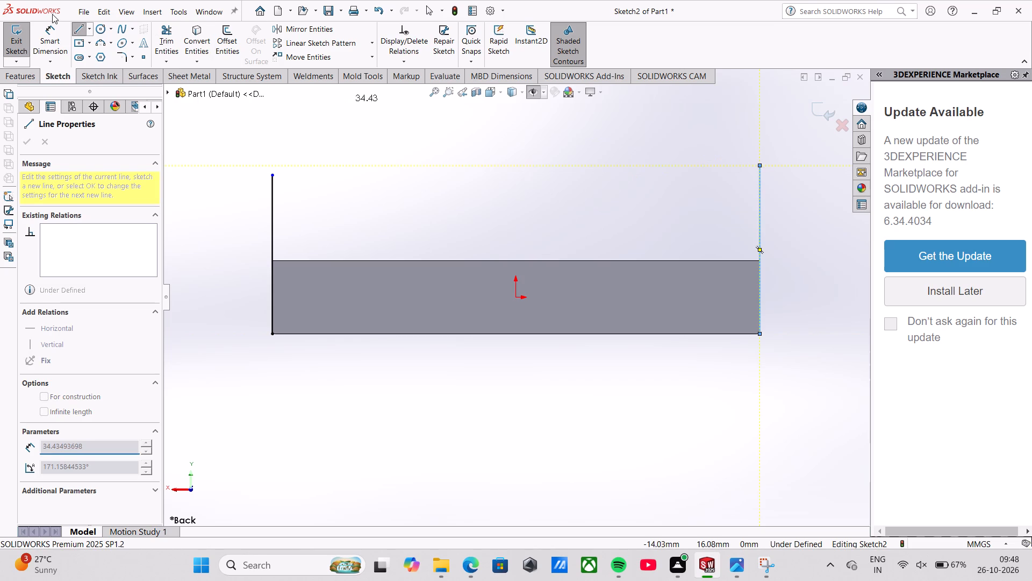
Dimension both the left and the right vertical line to 18 mm.
{"action": "left_click", "coordinate": [44, 42]}
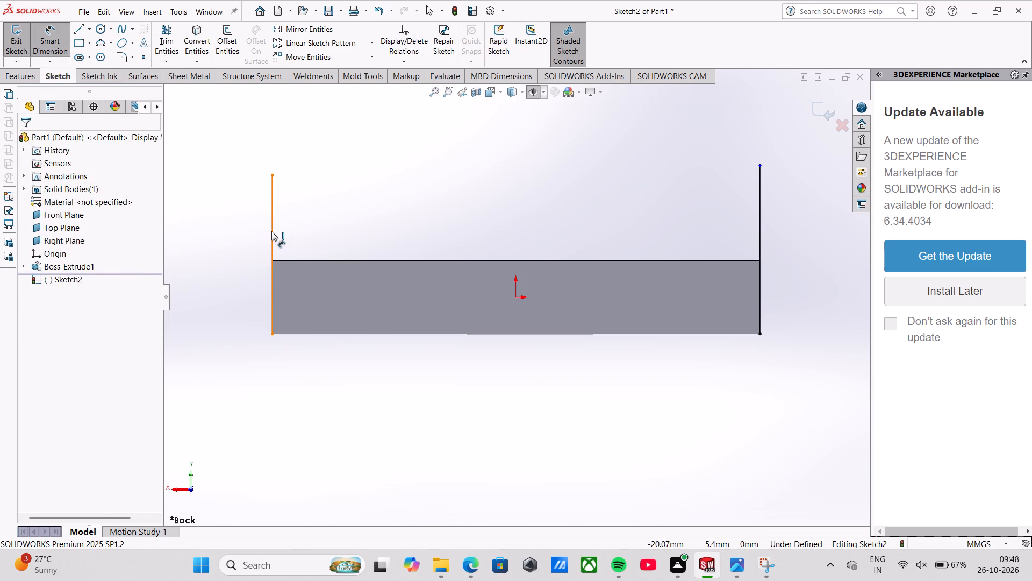
{"action": "left_click", "coordinate": [271, 231]}
{"action": "left_click", "coordinate": [240, 242]}
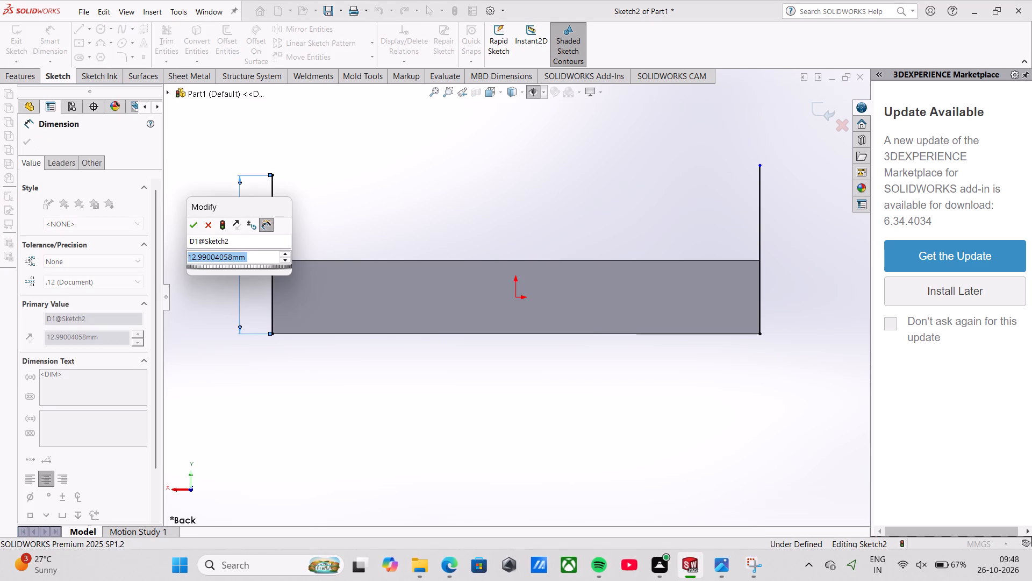
{"action": "type", "text": "18"}
{"action": "key", "text": "Return"}
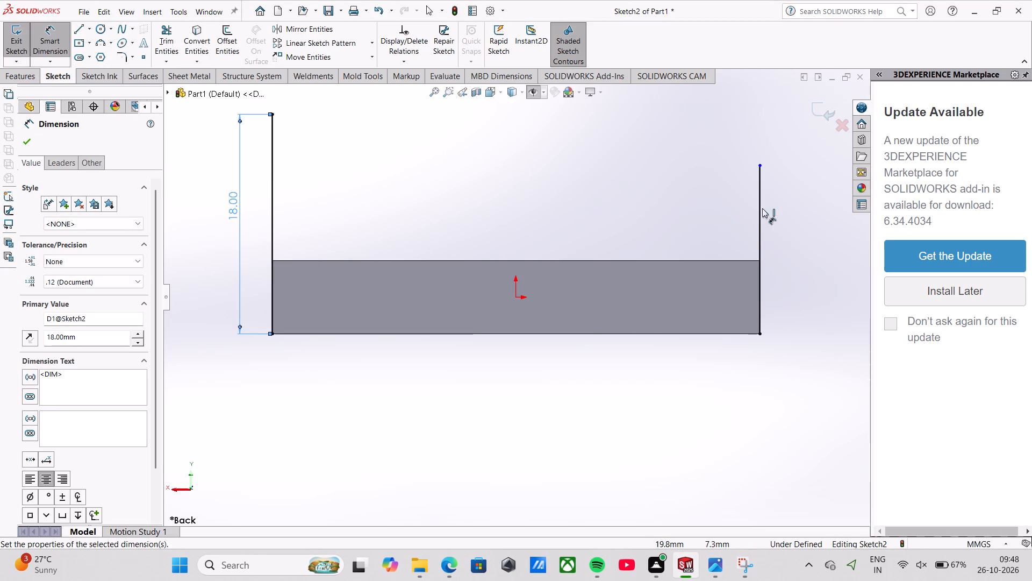
{"action": "left_click", "coordinate": [761, 215]}
{"action": "type", "text": "18"}
{"action": "left_click", "coordinate": [761, 215]}
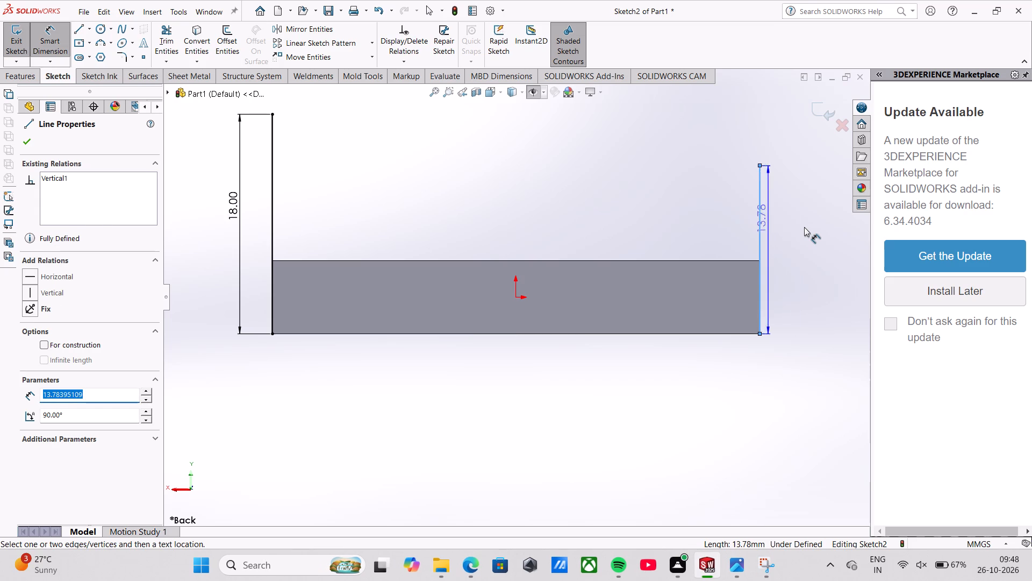
{"action": "left_click", "coordinate": [808, 227]}
{"action": "type", "text": "18"}
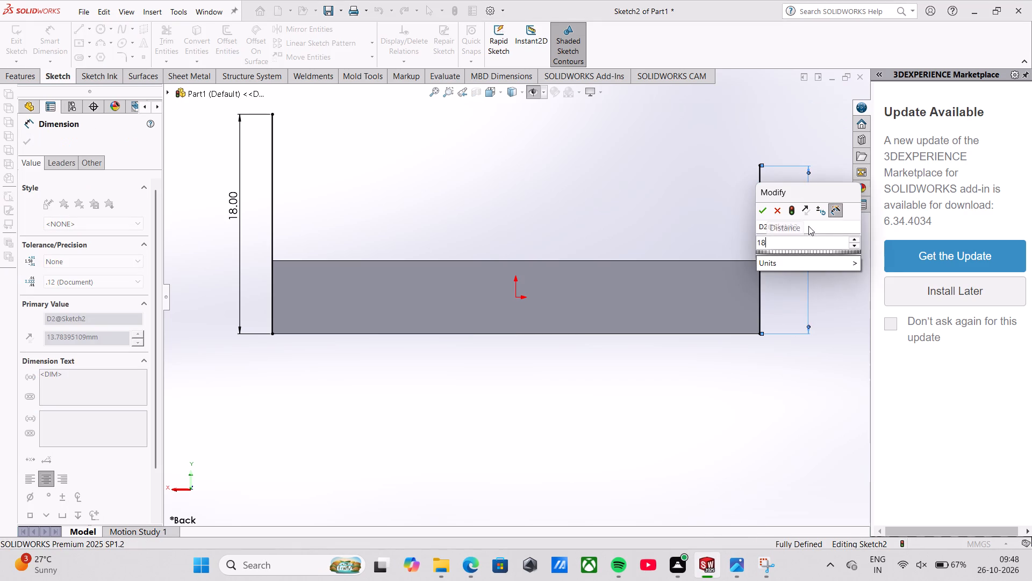
{"action": "key", "text": "Return"}
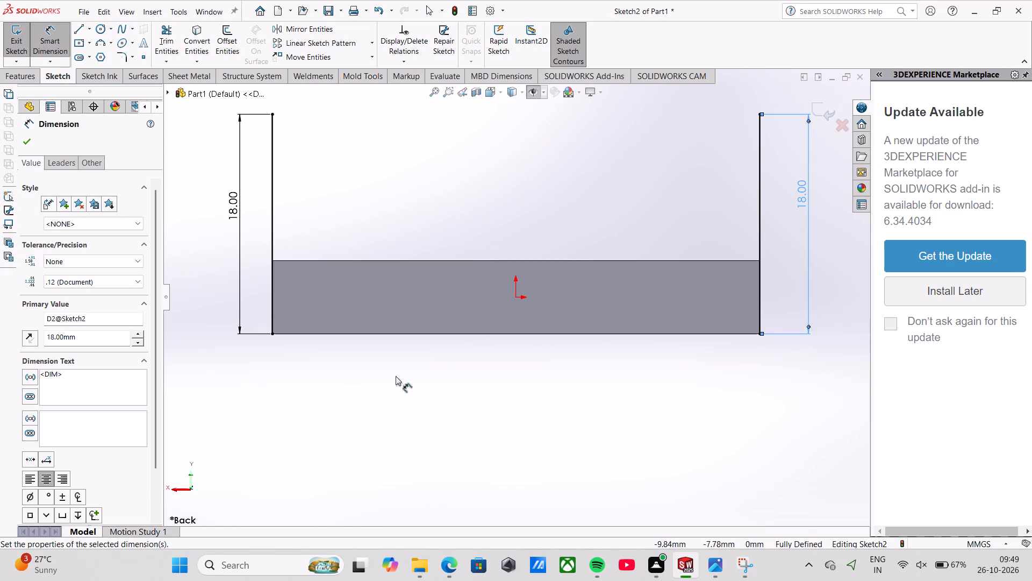
Sketch two circles of about 0.9 and 0.7 mm radius just inside the left and right vertical lines, centred level with their upper ends.
{"action": "left_click", "coordinate": [98, 31]}
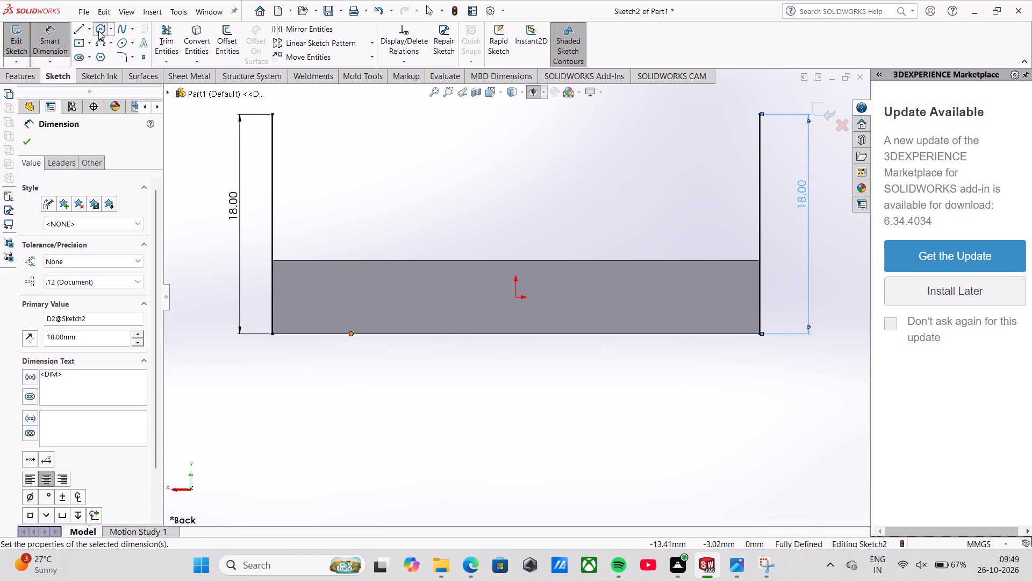
{"action": "left_click", "coordinate": [299, 117]}
{"action": "left_click", "coordinate": [300, 125]}
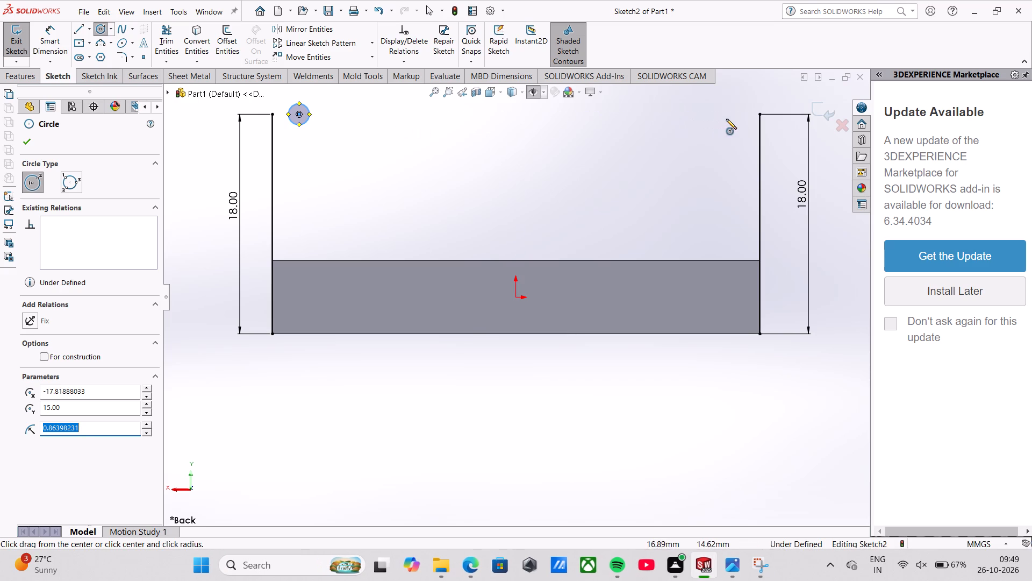
{"action": "left_click", "coordinate": [746, 116]}
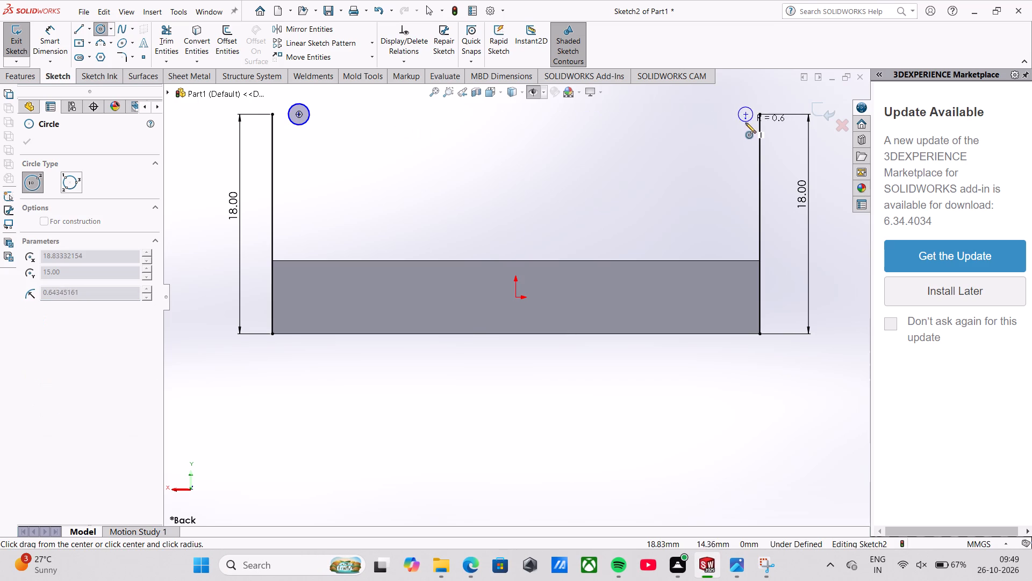
{"action": "left_click", "coordinate": [746, 123]}
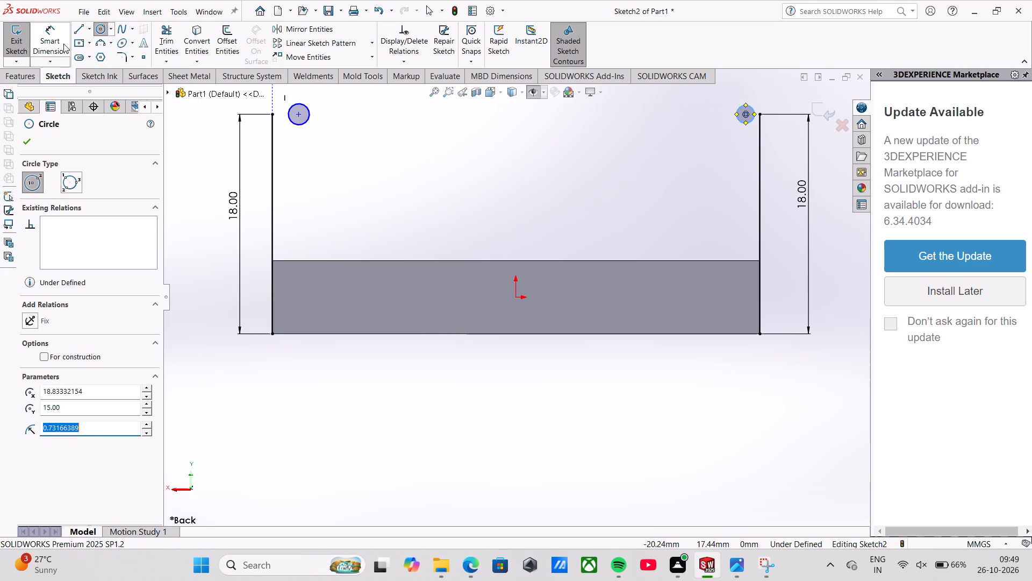
Dimension the diameters of the left and right circles to 5 mm each.
{"action": "left_click", "coordinate": [63, 44]}
{"action": "left_click", "coordinate": [309, 110]}
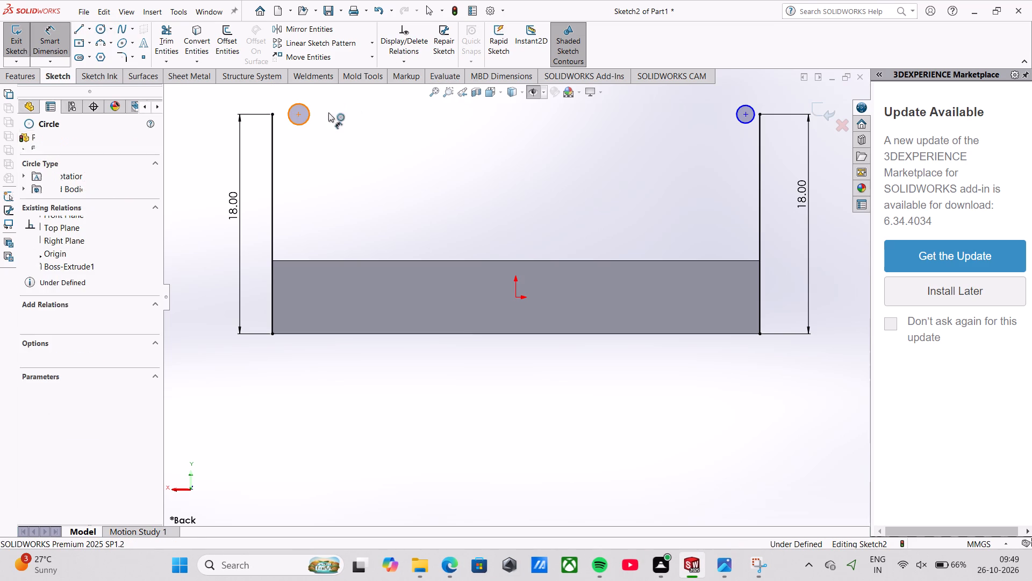
{"action": "left_click", "coordinate": [373, 130]}
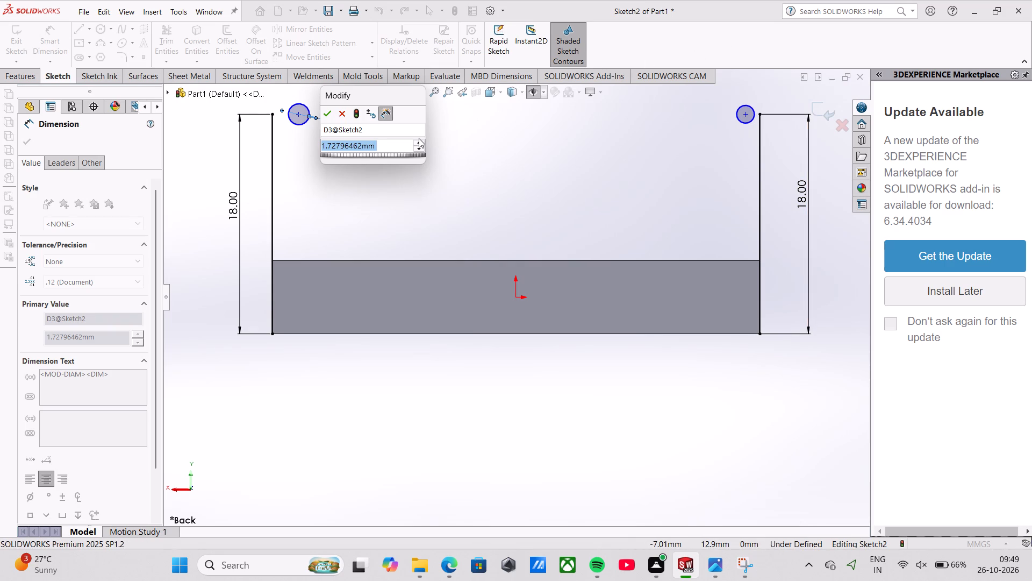
{"action": "key", "text": "5"}
{"action": "key", "text": "Return"}
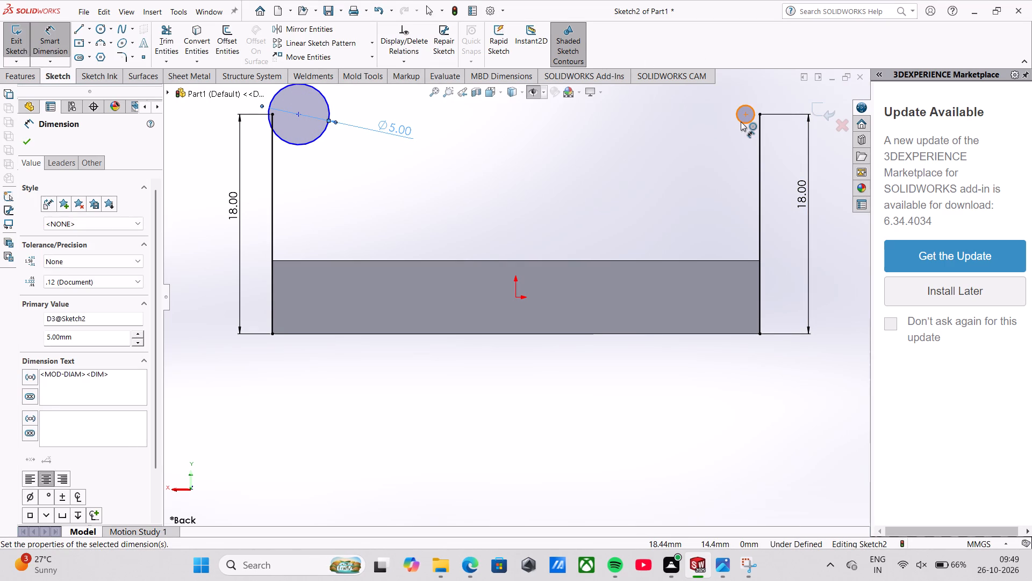
{"action": "left_click", "coordinate": [741, 122]}
{"action": "left_click", "coordinate": [722, 127]}
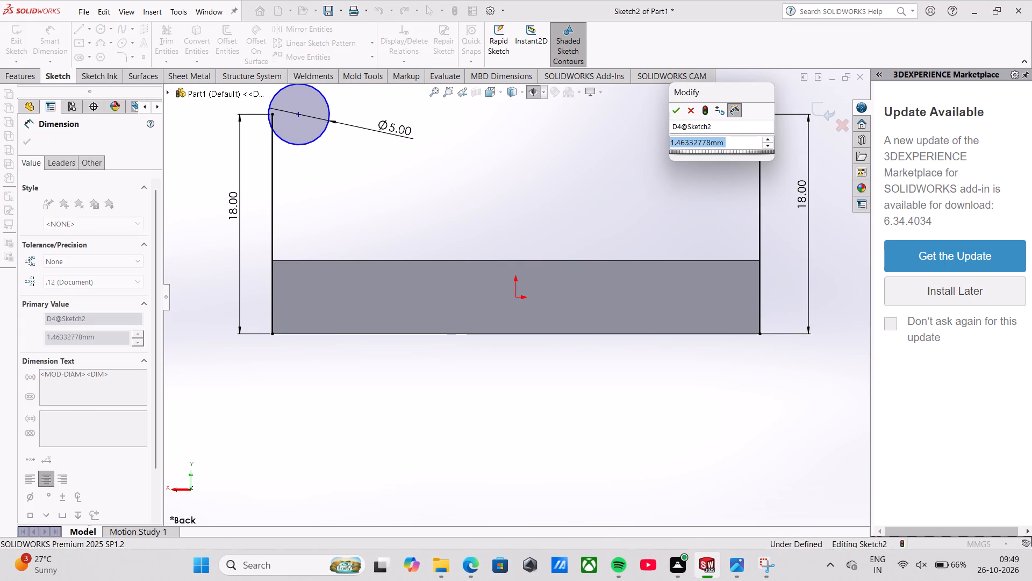
{"action": "key", "text": "5"}
{"action": "key", "text": "Return"}
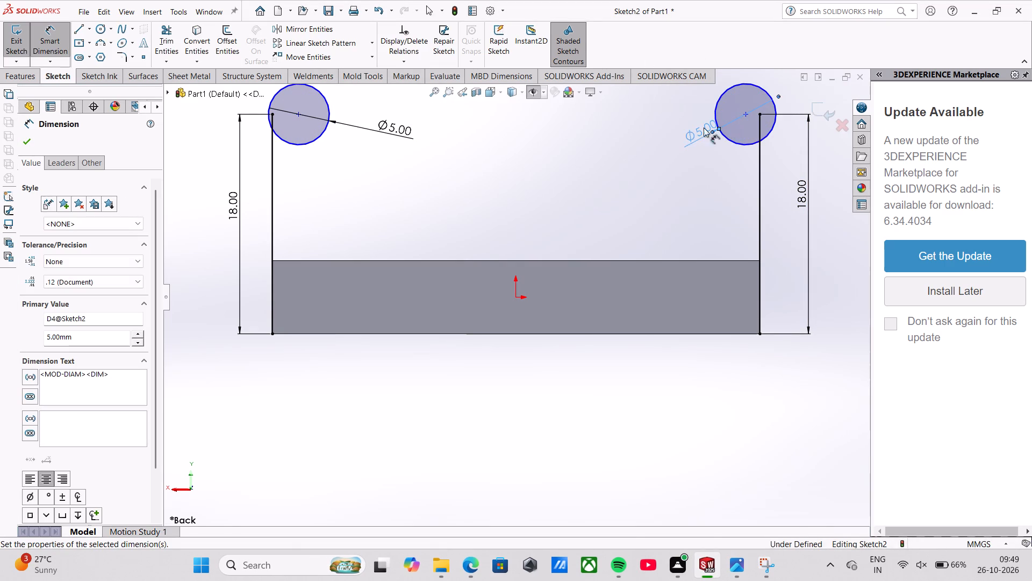
Check the exercise drawing and dimension each circle's centre 5 mm horizontally from the upper end of its neighbouring vertical line.
{"action": "scroll", "coordinate": [213, 101], "scroll_direction": "up", "scroll_amount": 5}
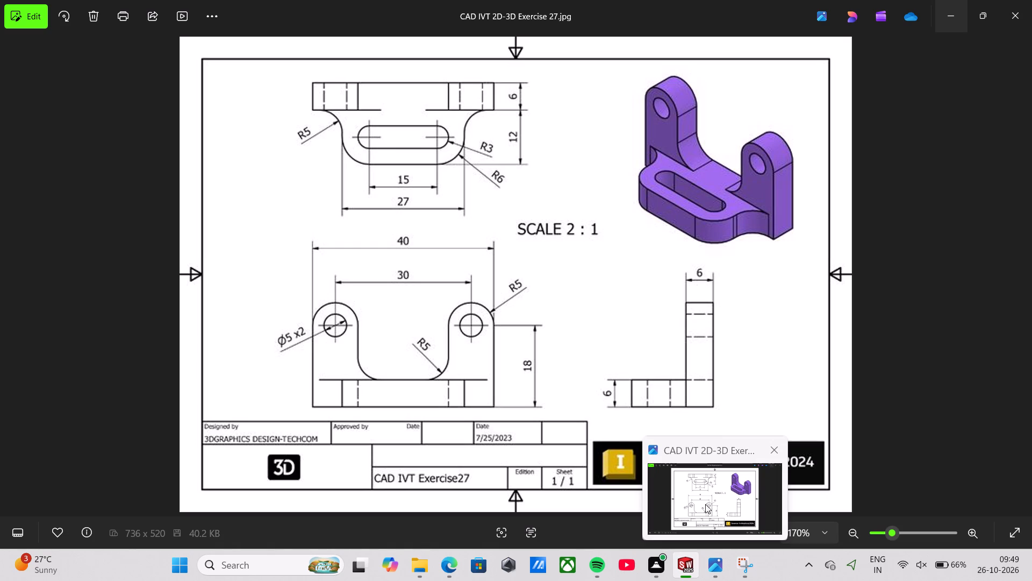
{"action": "scroll", "coordinate": [364, 195], "scroll_direction": "down", "scroll_amount": 1}
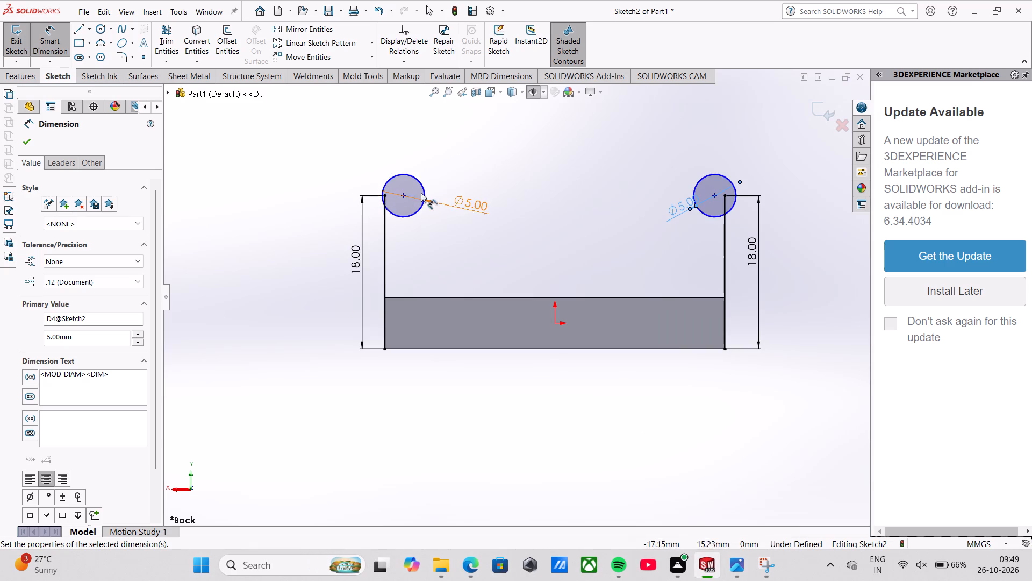
{"action": "left_click", "coordinate": [386, 193]}
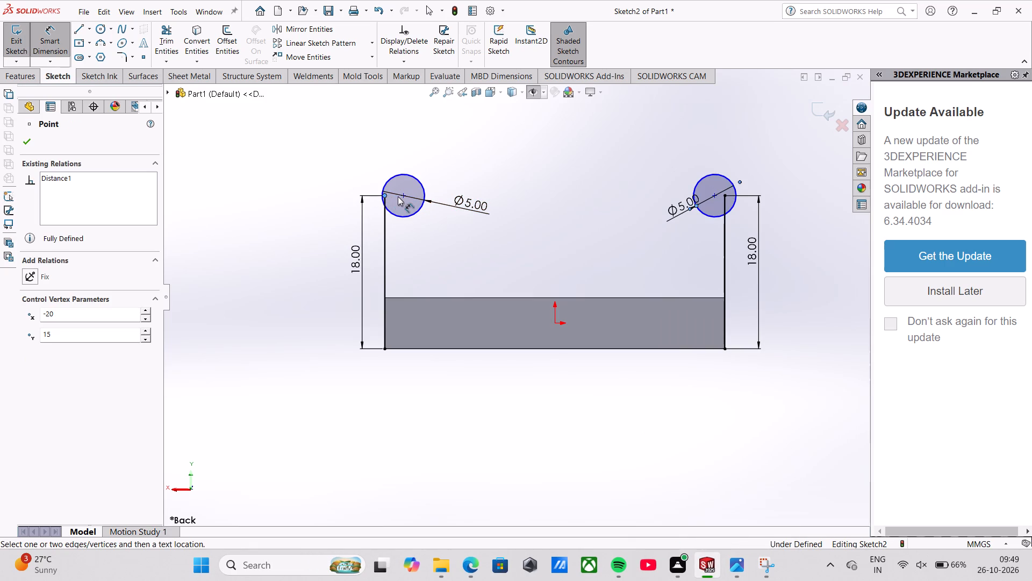
{"action": "left_click", "coordinate": [402, 196]}
{"action": "left_click", "coordinate": [411, 219]}
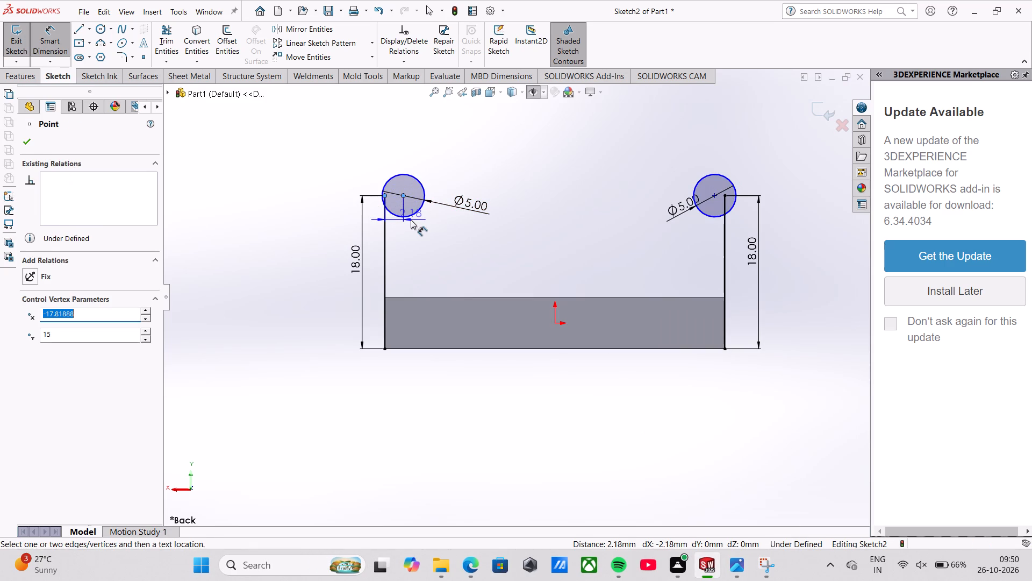
{"action": "key", "text": "5"}
{"action": "key", "text": "Return"}
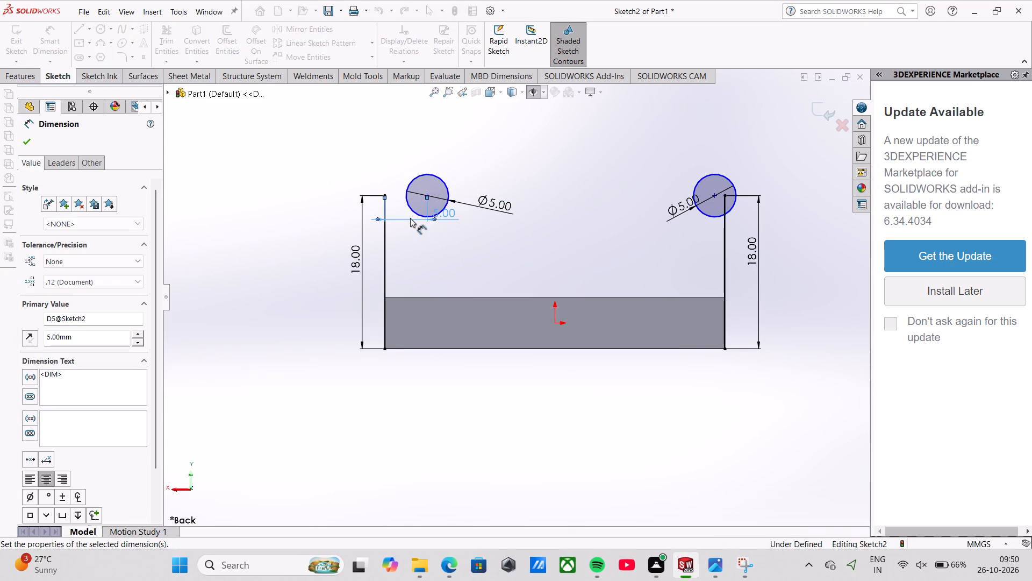
{"action": "left_click", "coordinate": [724, 198]}
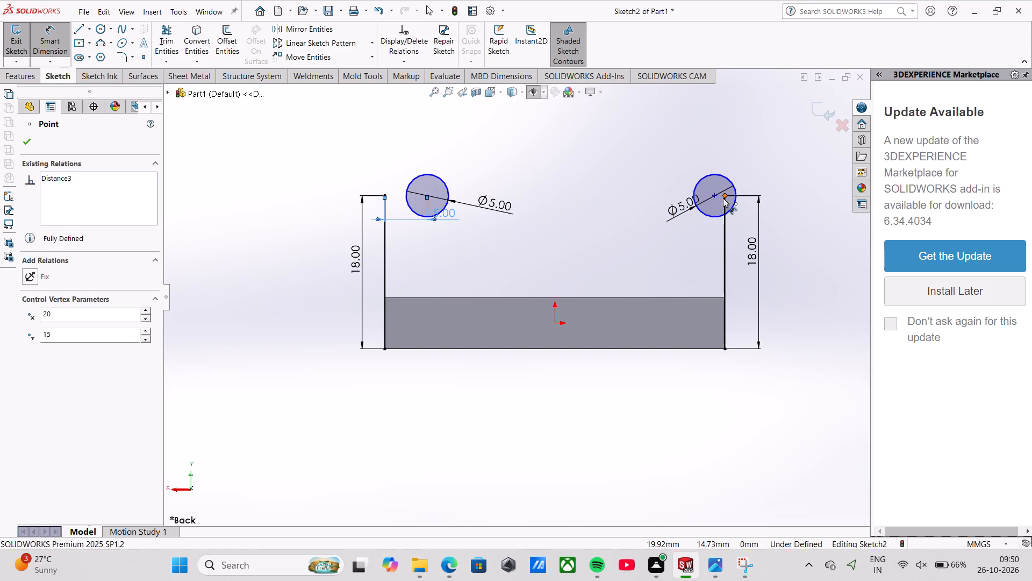
{"action": "left_click", "coordinate": [715, 196]}
{"action": "left_click", "coordinate": [714, 167]}
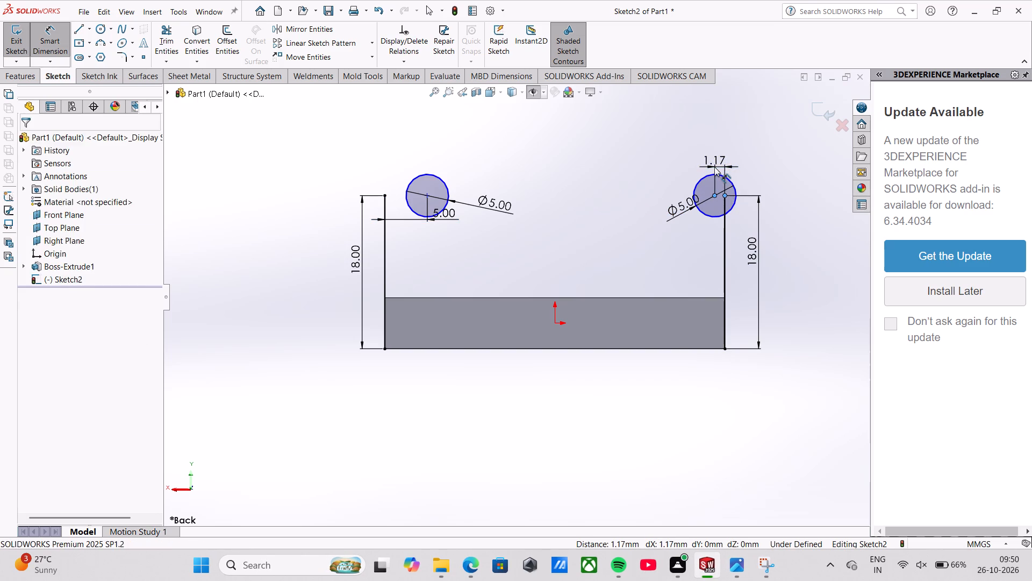
{"action": "key", "text": "5"}
{"action": "key", "text": "Return"}
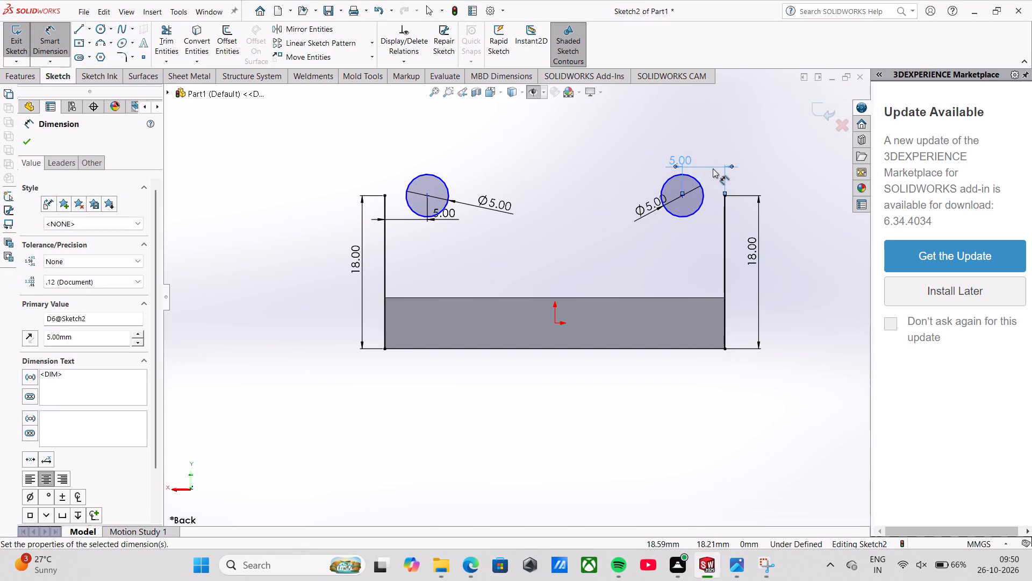
Sketch a concentric circle of 5 mm radius around each of the two 5 mm diameter holes.
{"action": "left_click", "coordinate": [102, 29]}
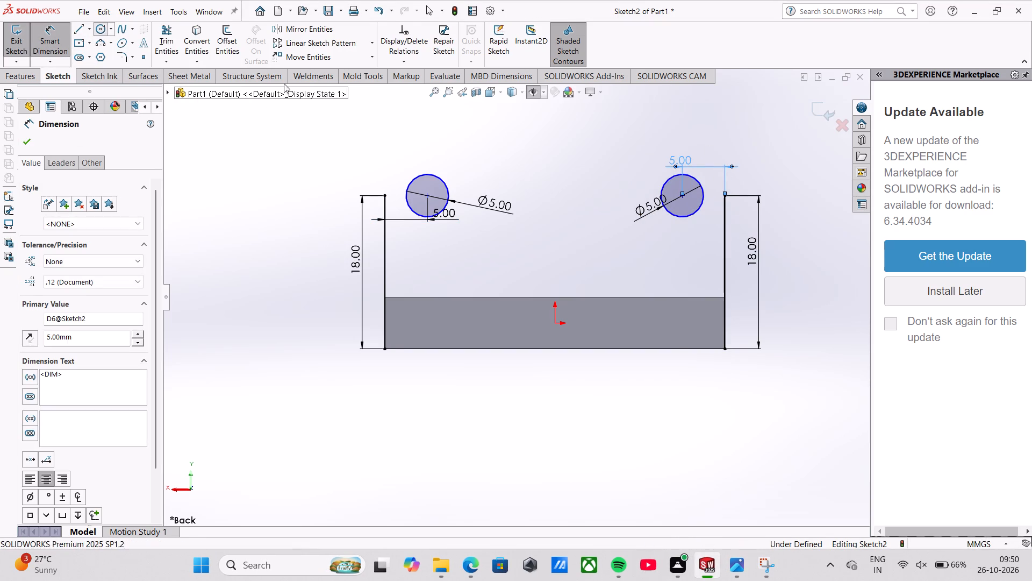
{"action": "left_click", "coordinate": [428, 199]}
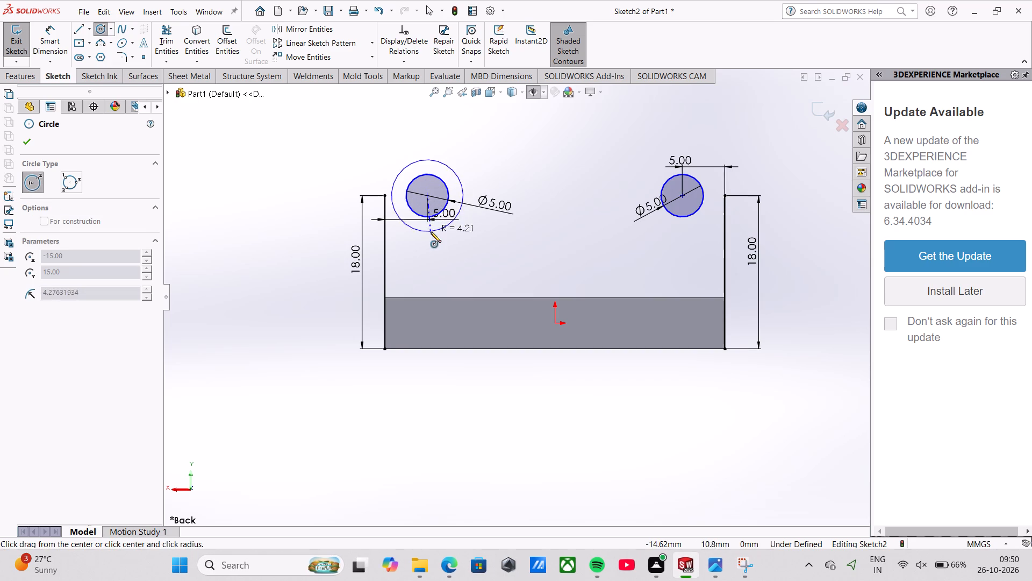
{"action": "left_click", "coordinate": [429, 239]}
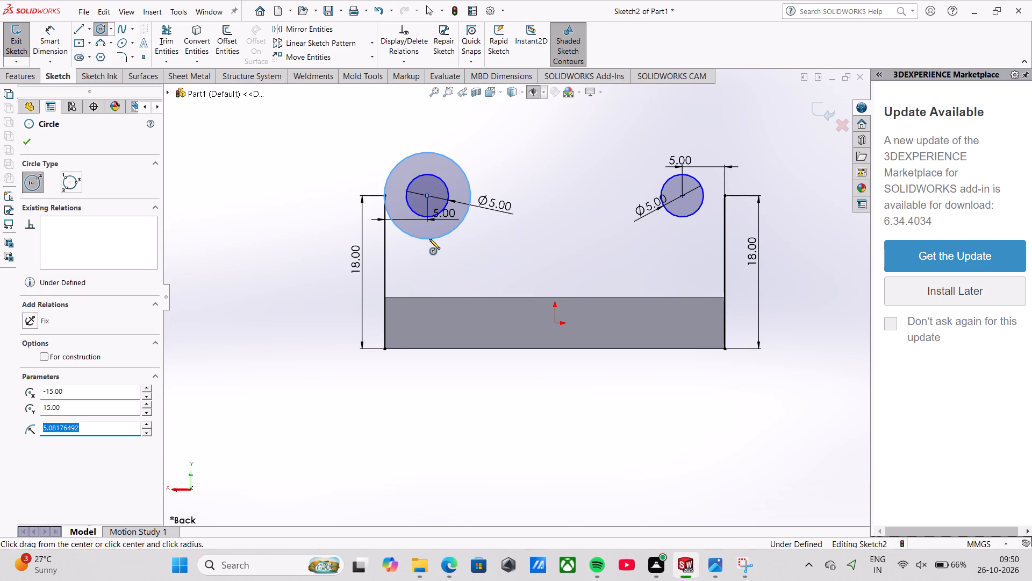
{"action": "key", "text": "5"}
{"action": "key", "text": "Return"}
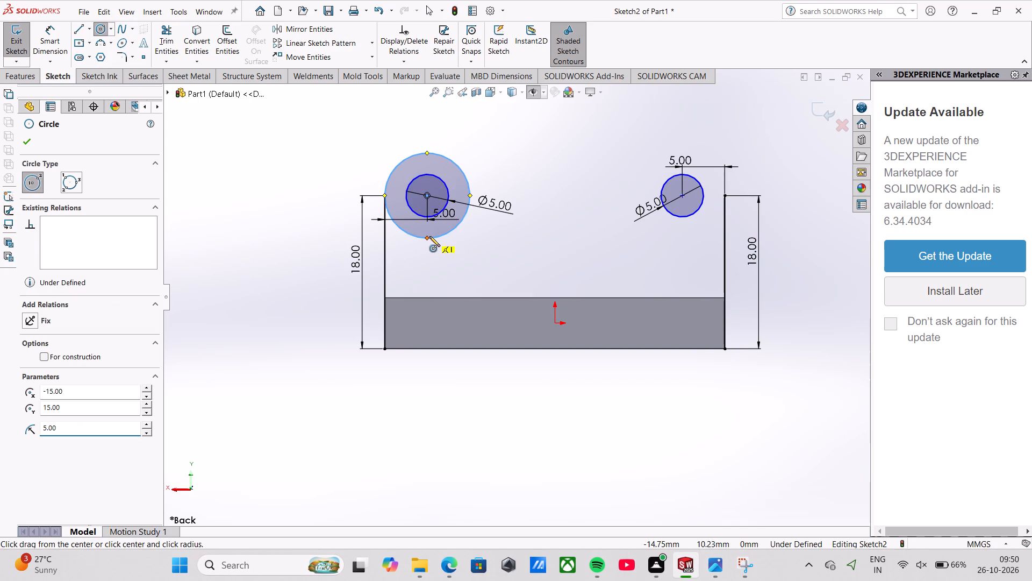
{"action": "left_click", "coordinate": [680, 195]}
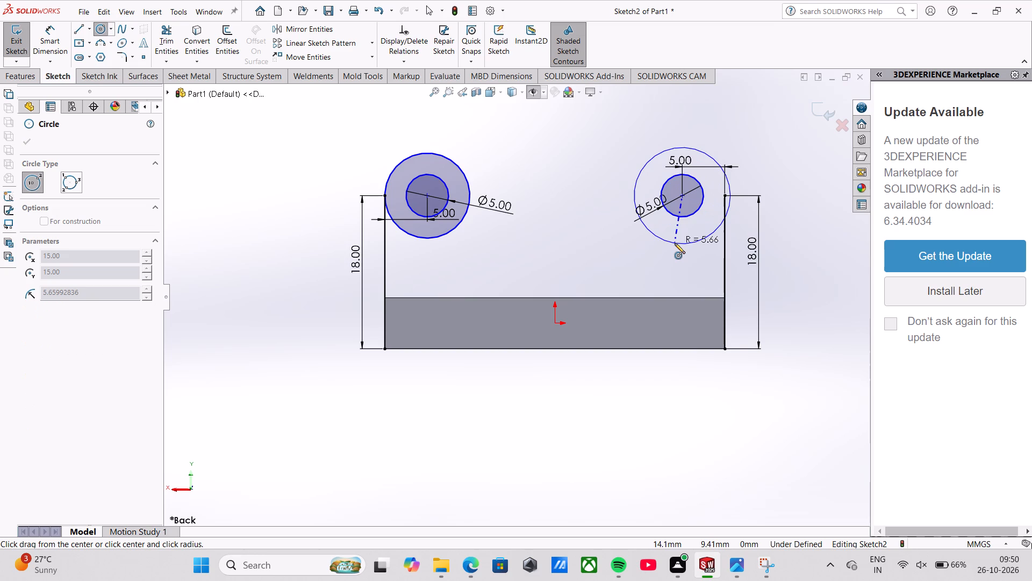
{"action": "left_click", "coordinate": [675, 243]}
{"action": "key", "text": "5"}
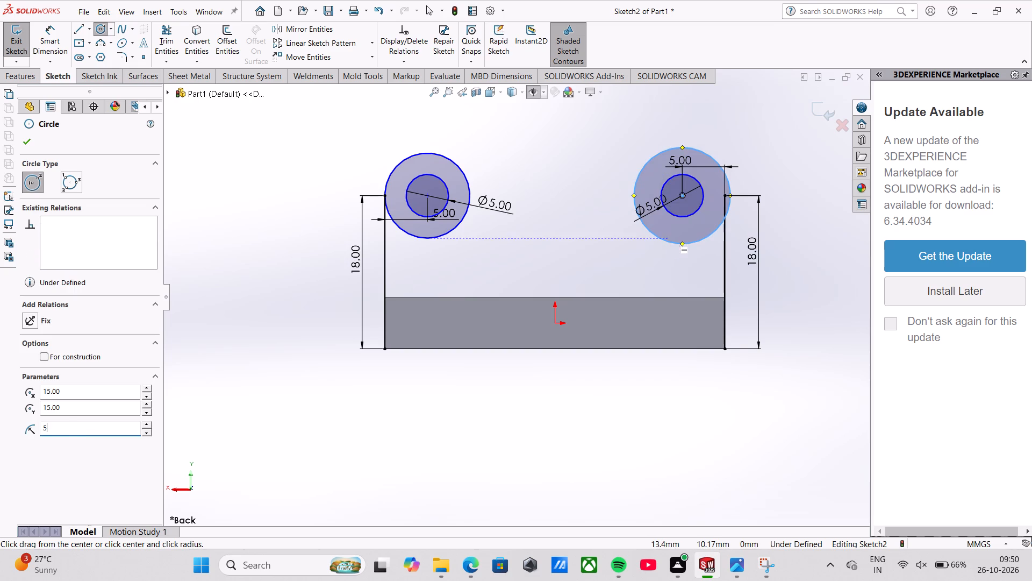
{"action": "key", "text": "Return"}
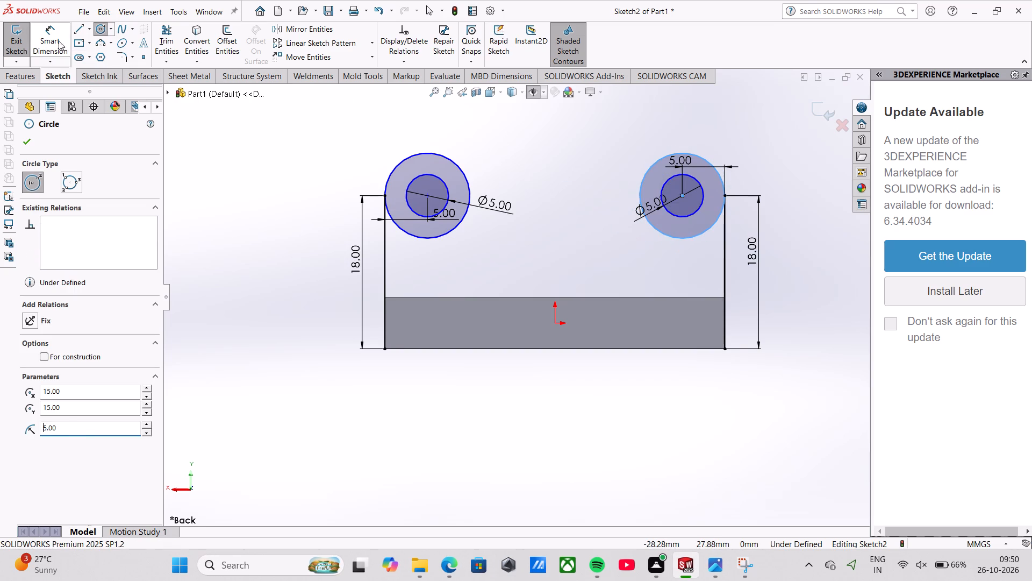
Sketch vertical lines about 10 to 12 mm long from the inner side points of both outer circles down to the plate's upper edge.
{"action": "left_click", "coordinate": [81, 29]}
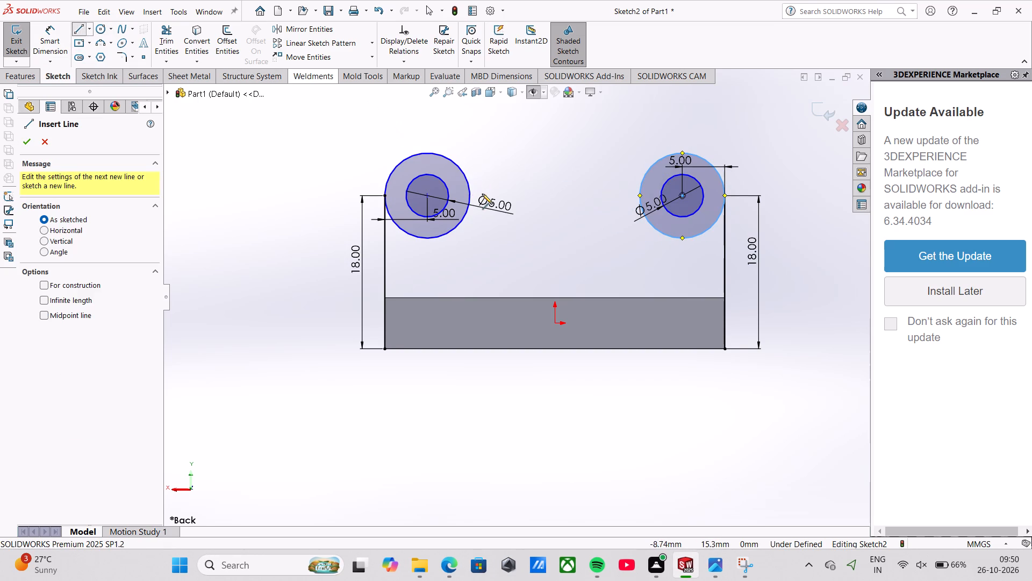
{"action": "left_click", "coordinate": [470, 195]}
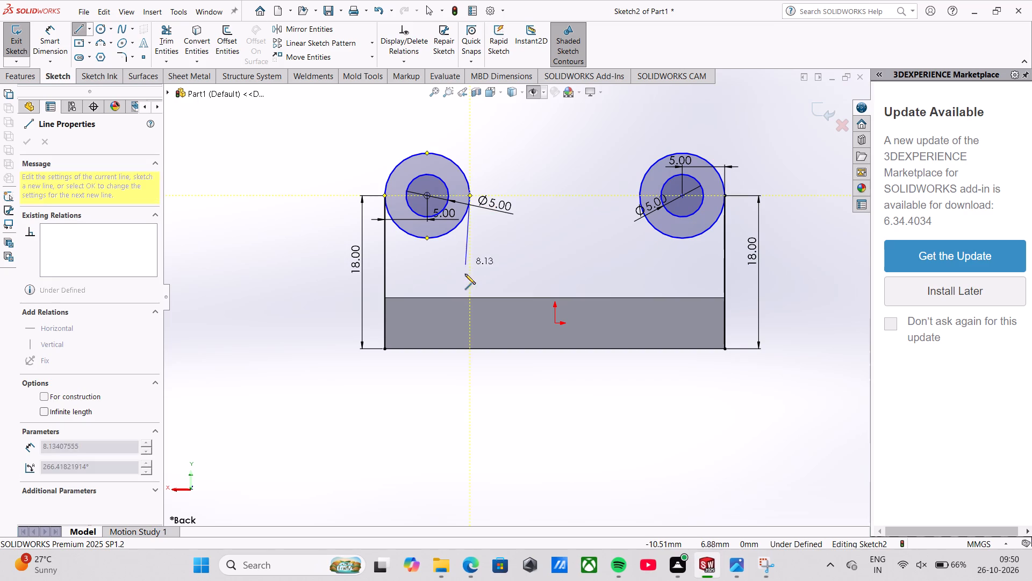
{"action": "left_click", "coordinate": [470, 298]}
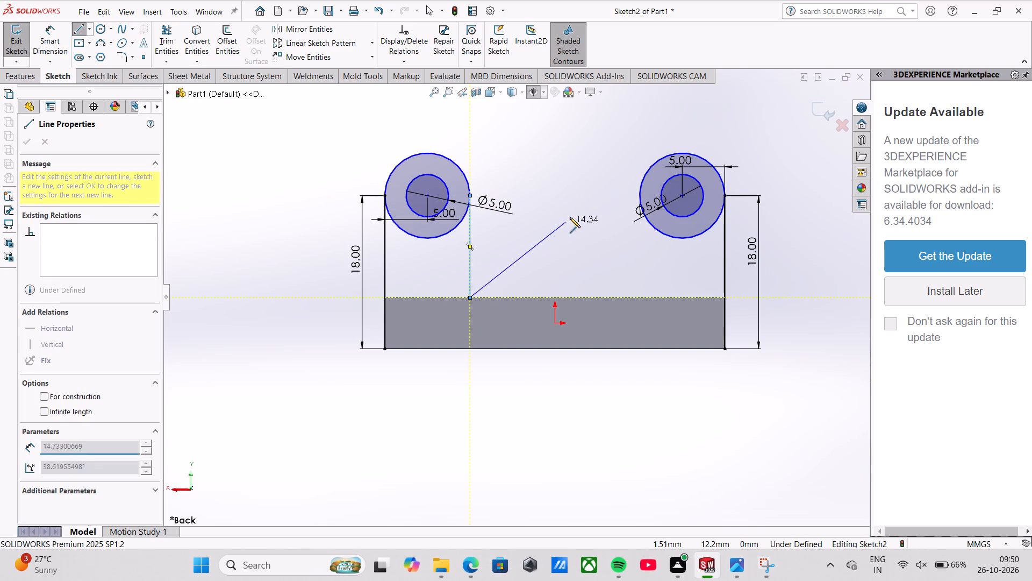
{"action": "key", "text": "Escape"}
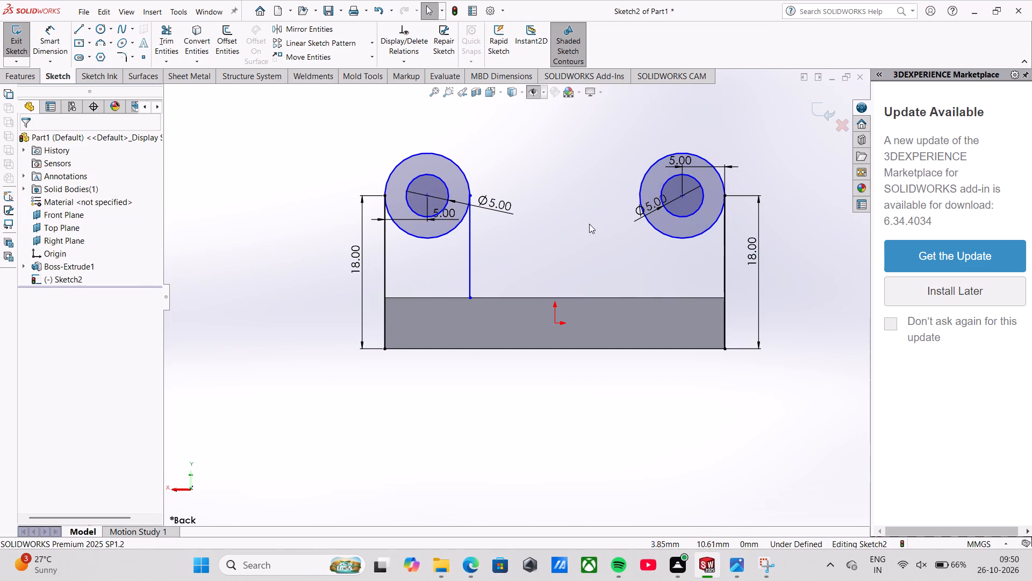
{"action": "left_click", "coordinate": [76, 32]}
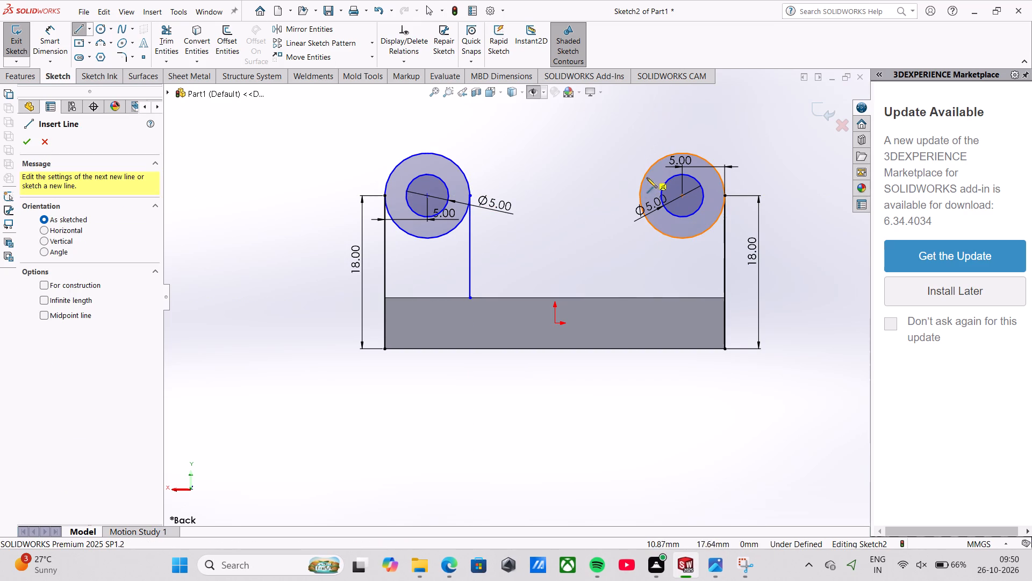
{"action": "left_click", "coordinate": [639, 197]}
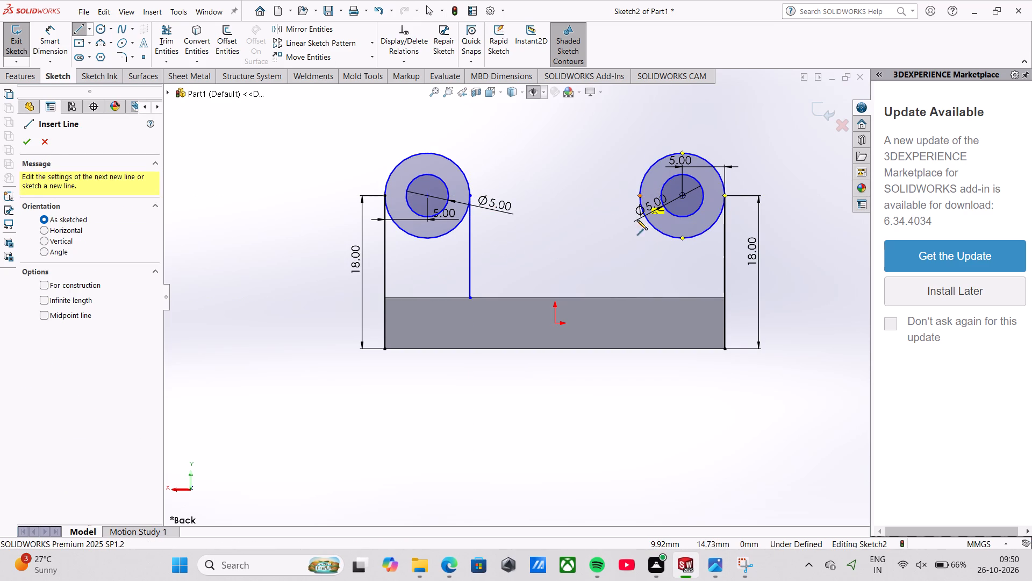
{"action": "left_click", "coordinate": [641, 297]}
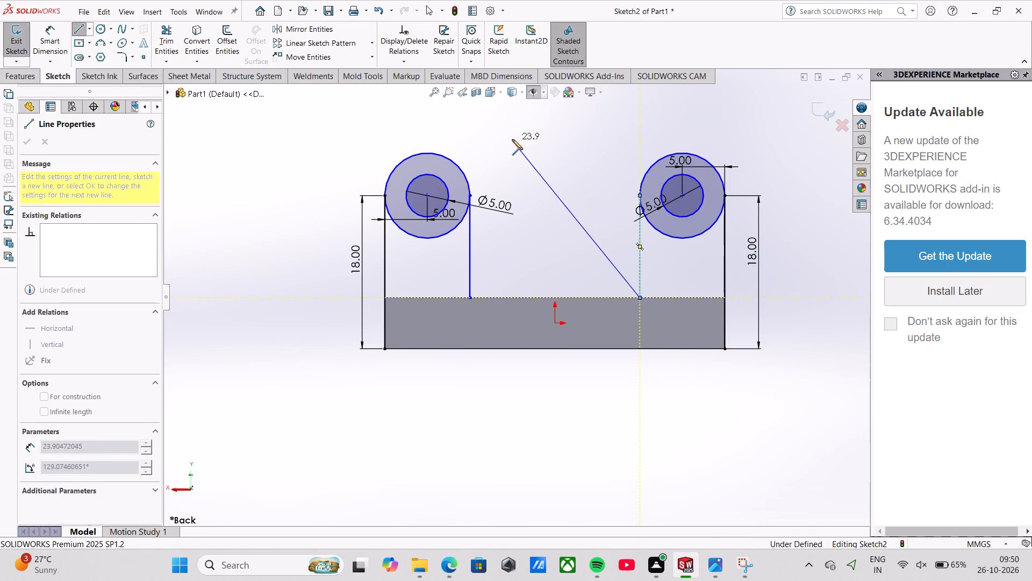
{"action": "key", "text": "Escape"}
Convert the plate's upper edge on the back face into a sketch line.
{"action": "left_click", "coordinate": [204, 33]}
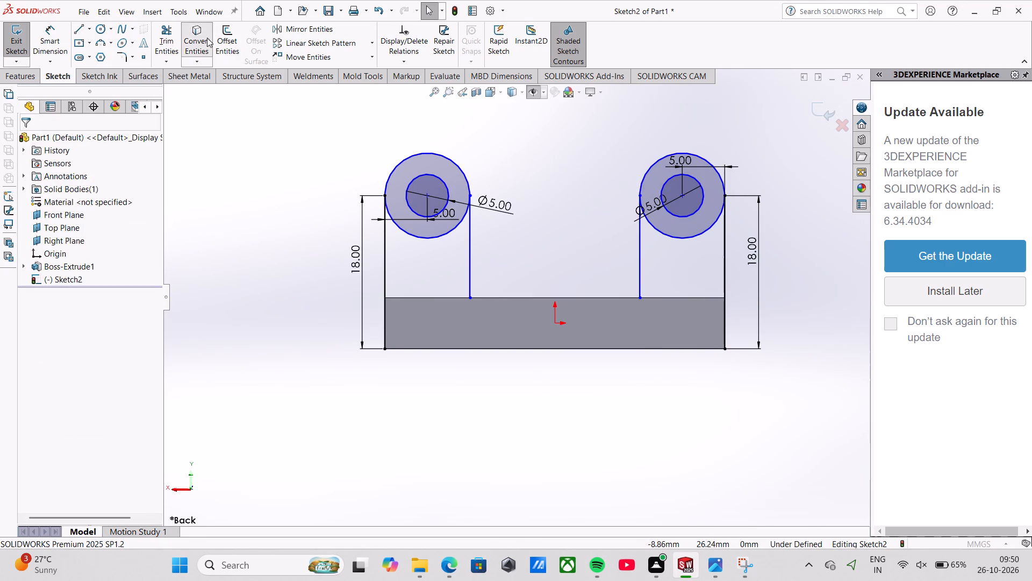
{"action": "left_click", "coordinate": [457, 299]}
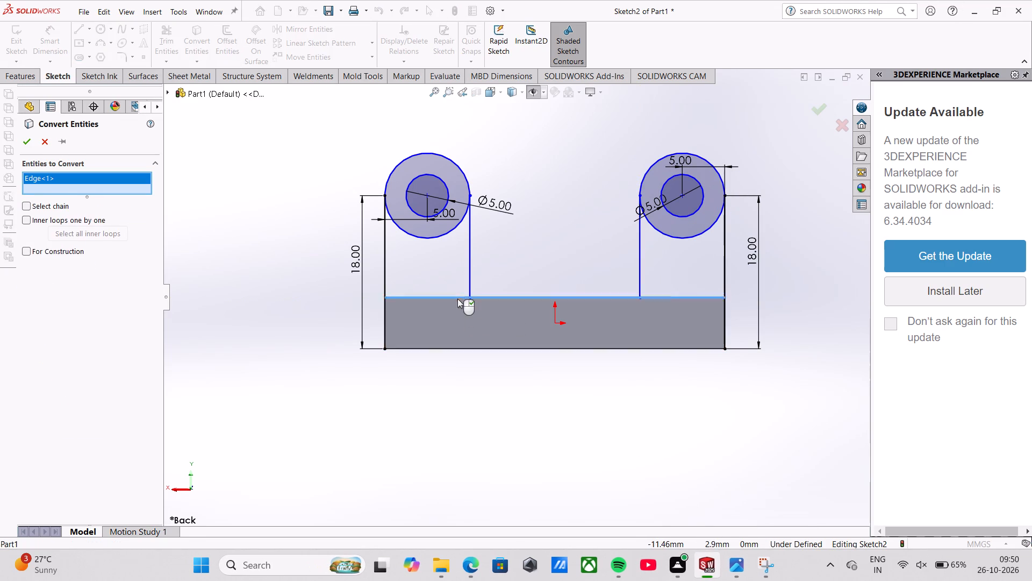
{"action": "left_click", "coordinate": [29, 139]}
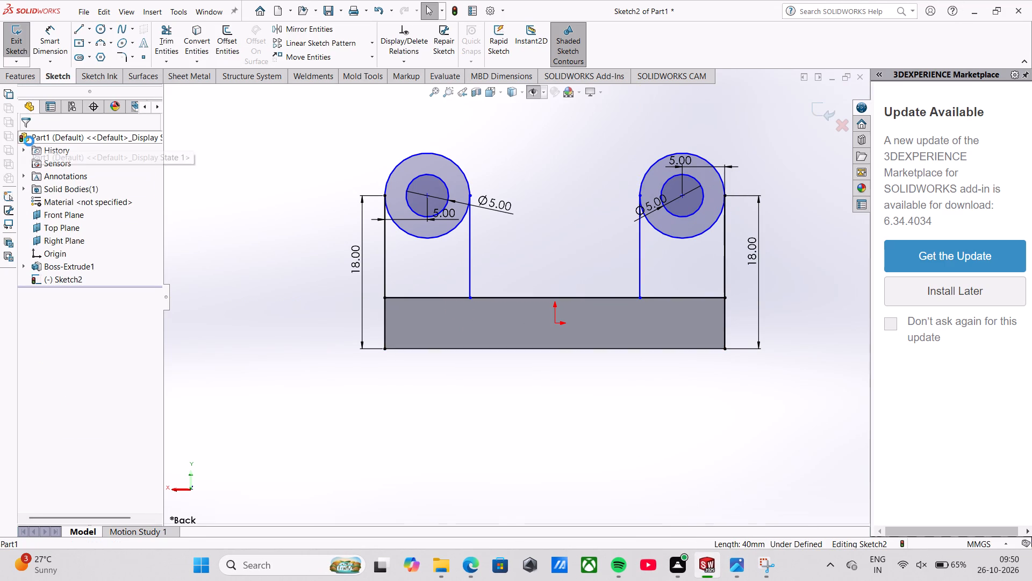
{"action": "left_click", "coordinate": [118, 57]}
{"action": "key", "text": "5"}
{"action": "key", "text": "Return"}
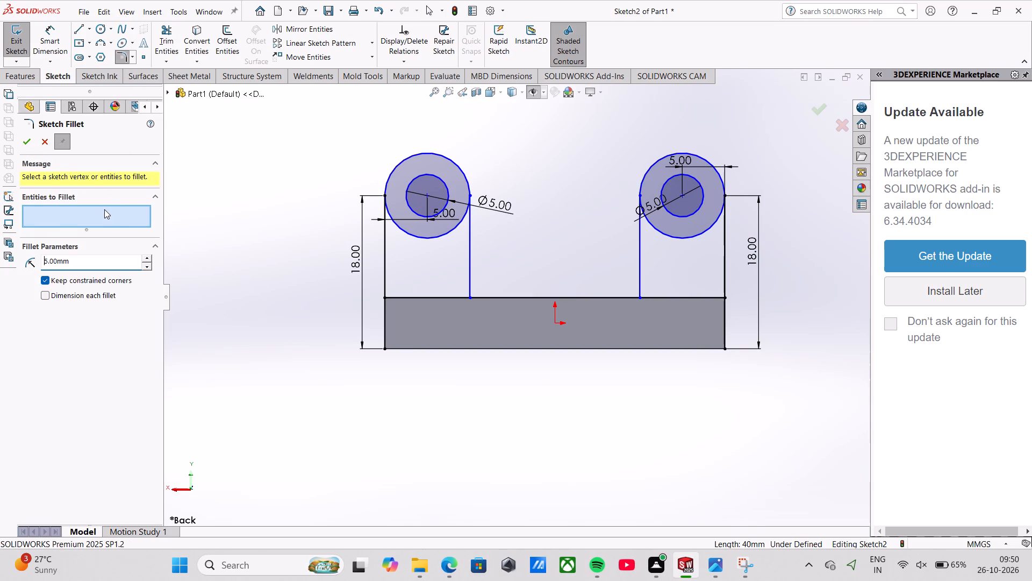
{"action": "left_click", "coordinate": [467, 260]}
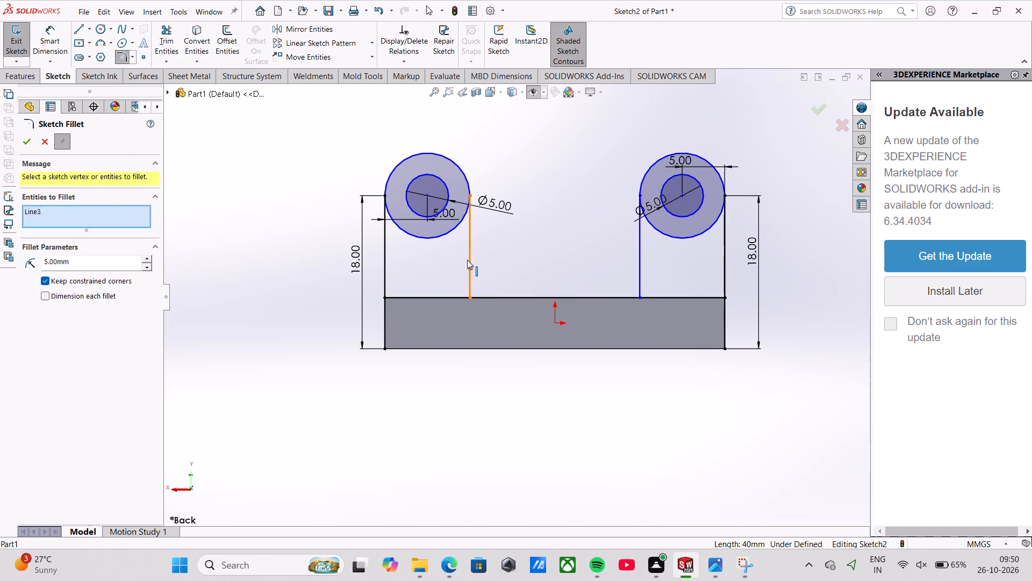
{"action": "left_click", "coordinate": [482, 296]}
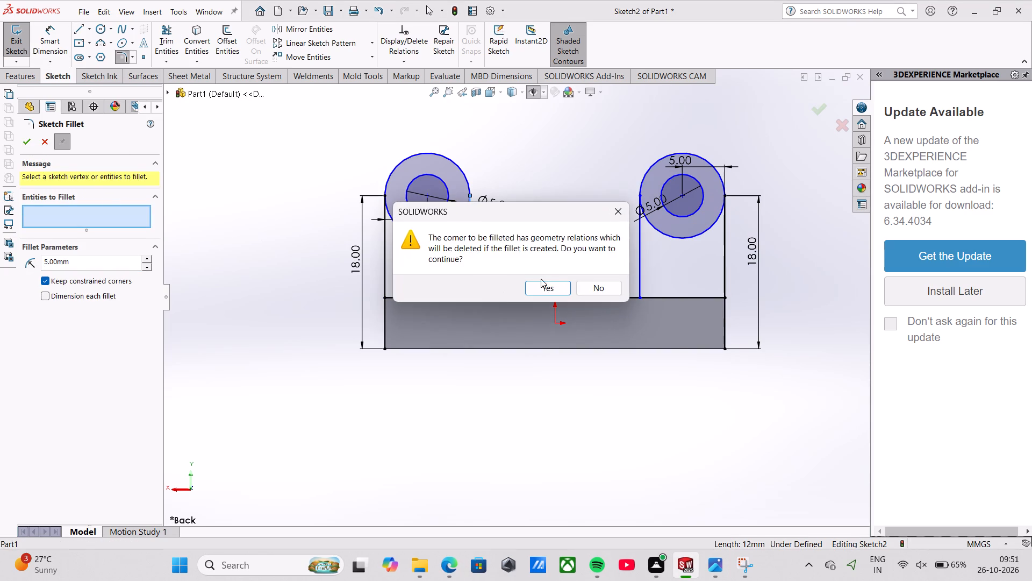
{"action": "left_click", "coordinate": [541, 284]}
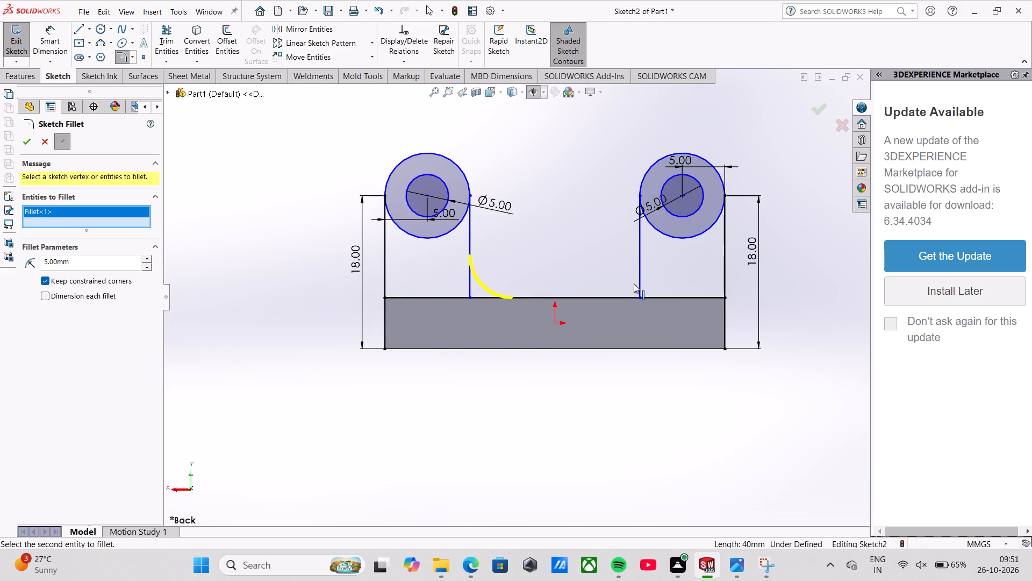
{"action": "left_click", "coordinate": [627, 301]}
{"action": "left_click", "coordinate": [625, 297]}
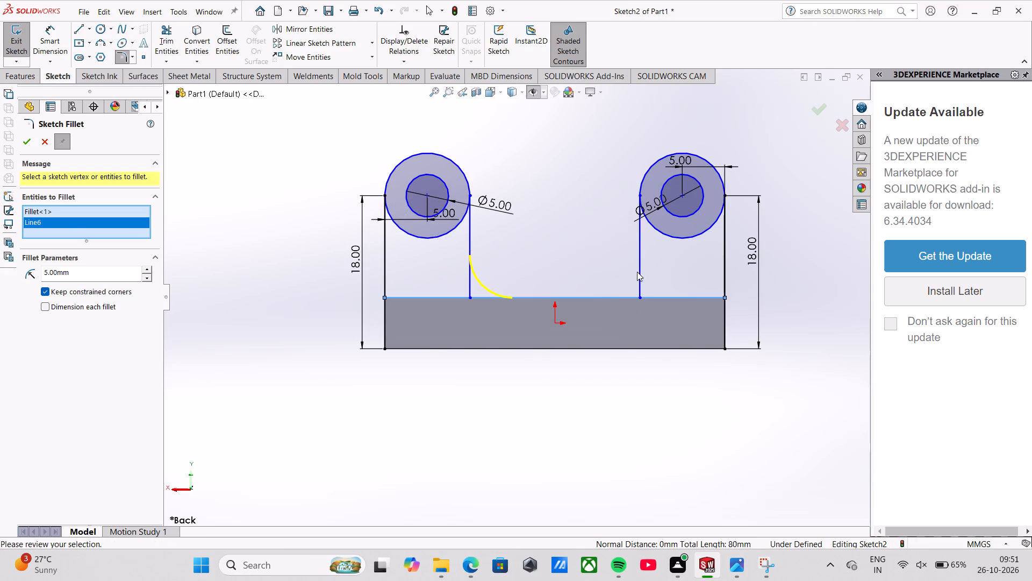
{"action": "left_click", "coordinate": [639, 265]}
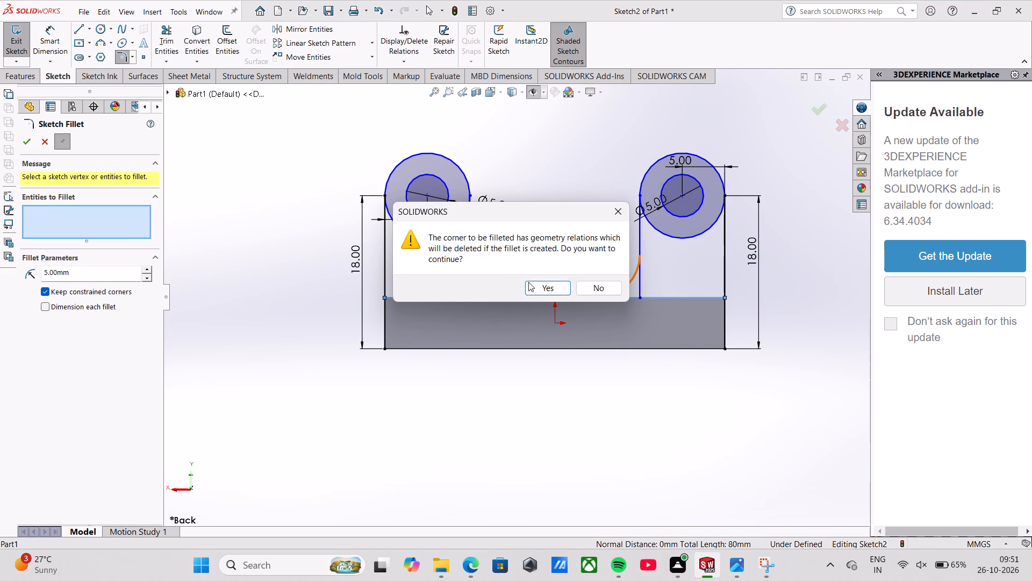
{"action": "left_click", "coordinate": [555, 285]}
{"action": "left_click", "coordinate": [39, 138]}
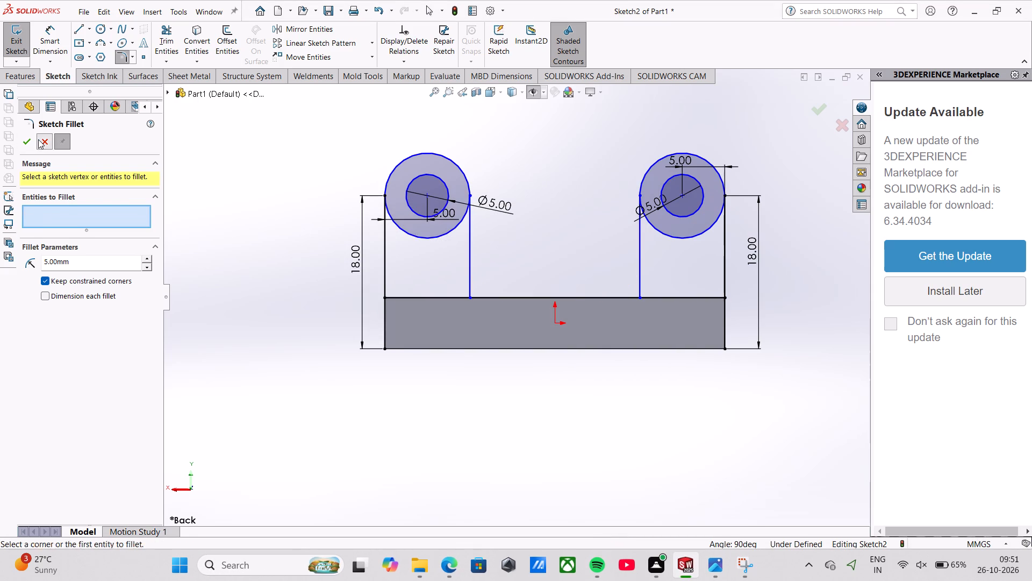
Fillet both inner corners between the lugs' vertical lines and the plate's upper edge line with a 5 mm radius.
{"action": "left_click", "coordinate": [128, 60]}
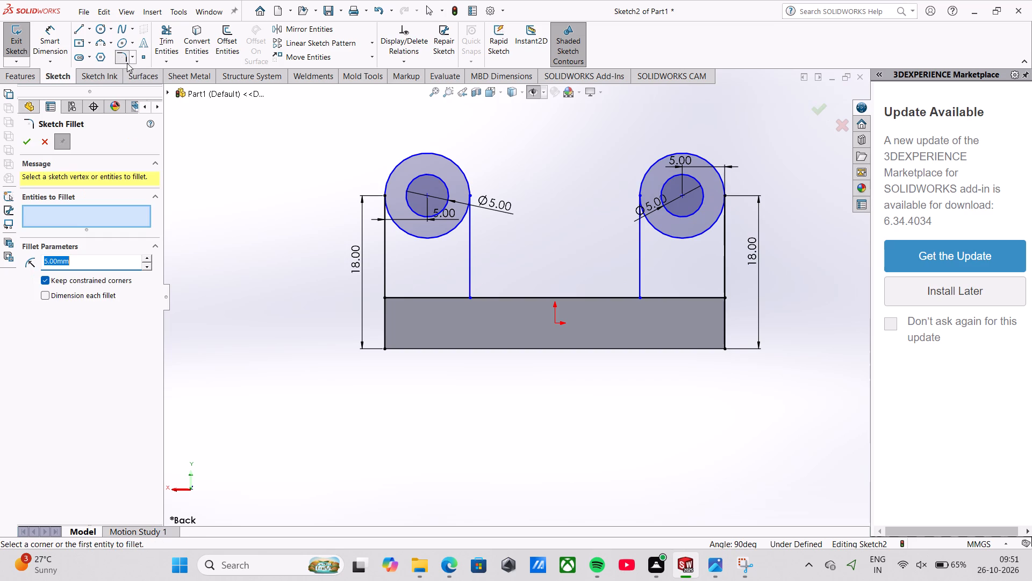
{"action": "left_click", "coordinate": [516, 299]}
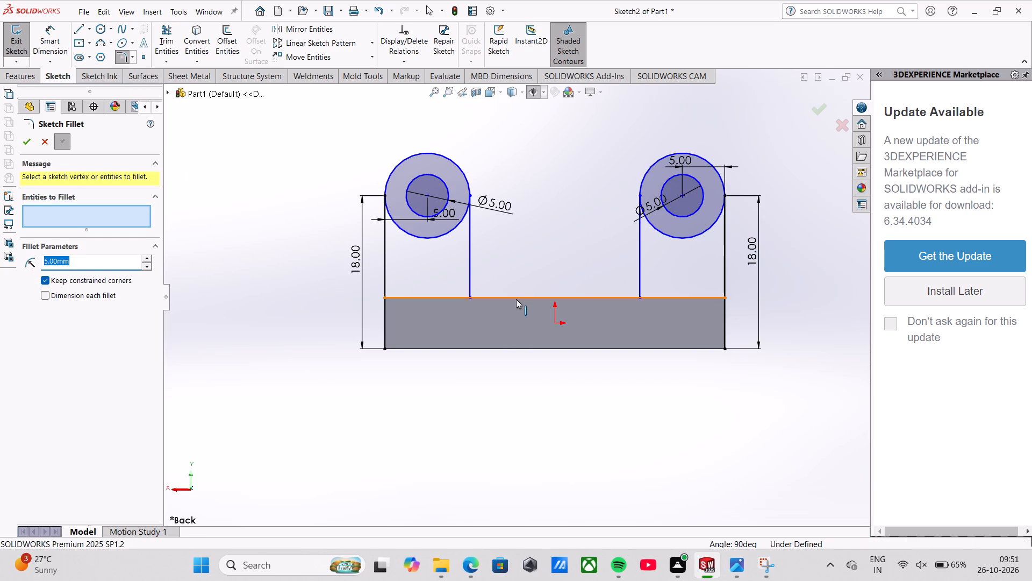
{"action": "left_click", "coordinate": [472, 261]}
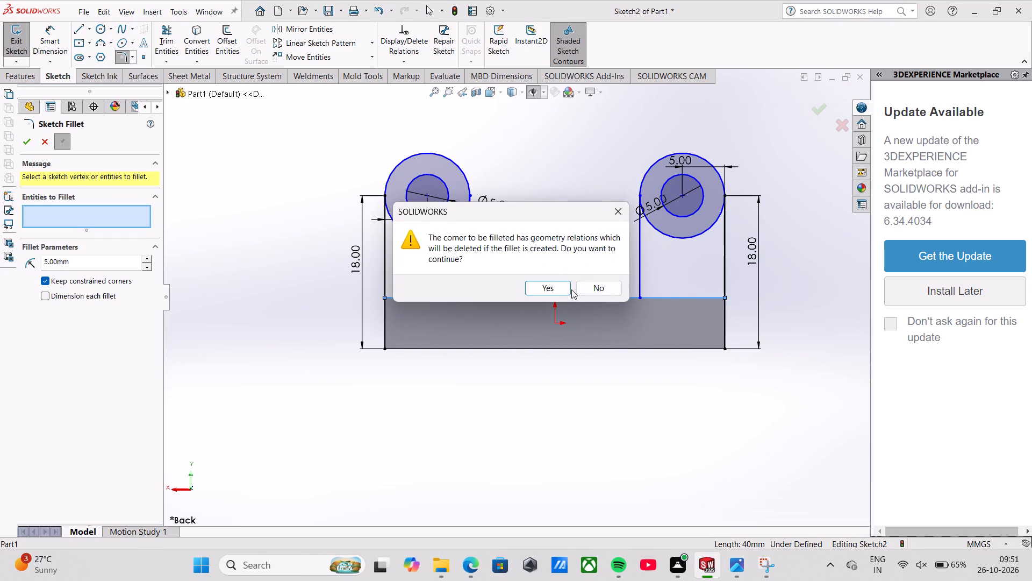
{"action": "left_click", "coordinate": [563, 288]}
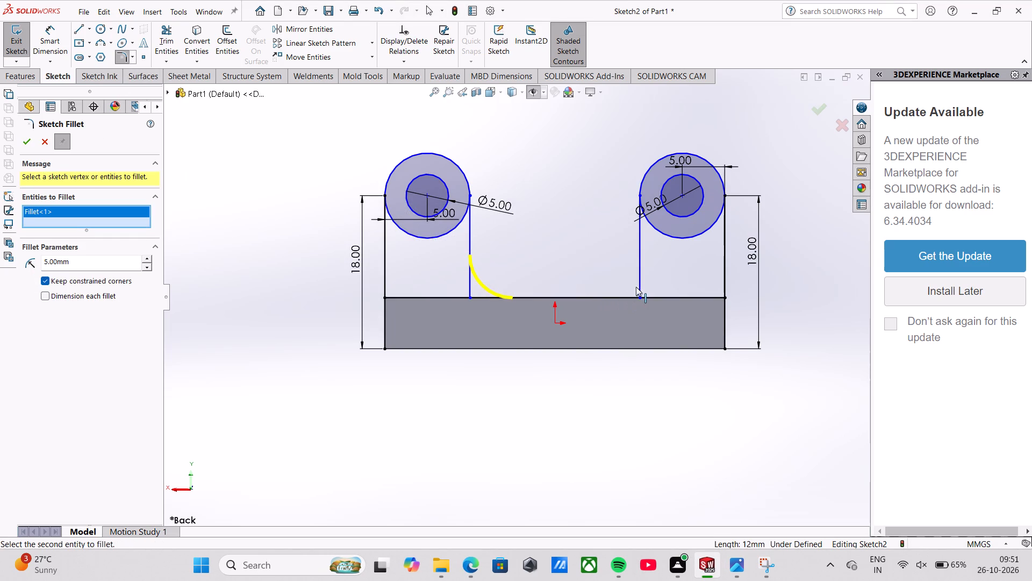
{"action": "left_click", "coordinate": [640, 277]}
{"action": "left_click", "coordinate": [627, 296]}
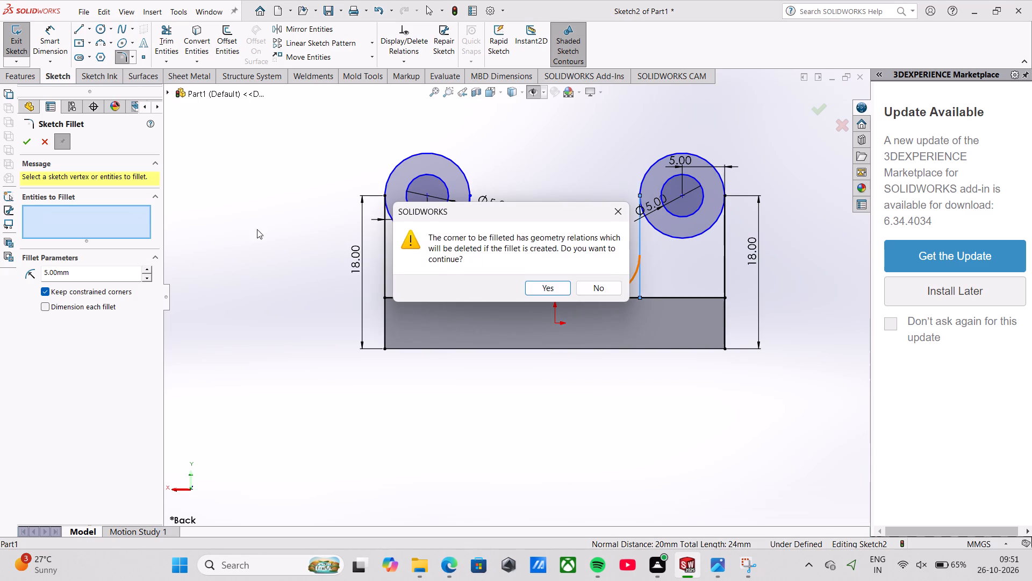
{"action": "left_click", "coordinate": [528, 284]}
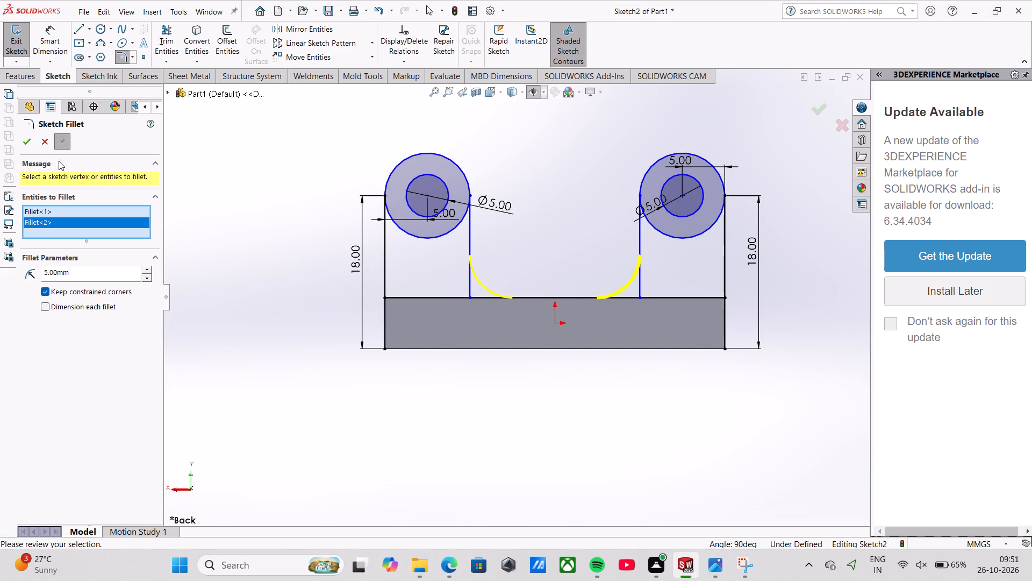
{"action": "left_click", "coordinate": [22, 137]}
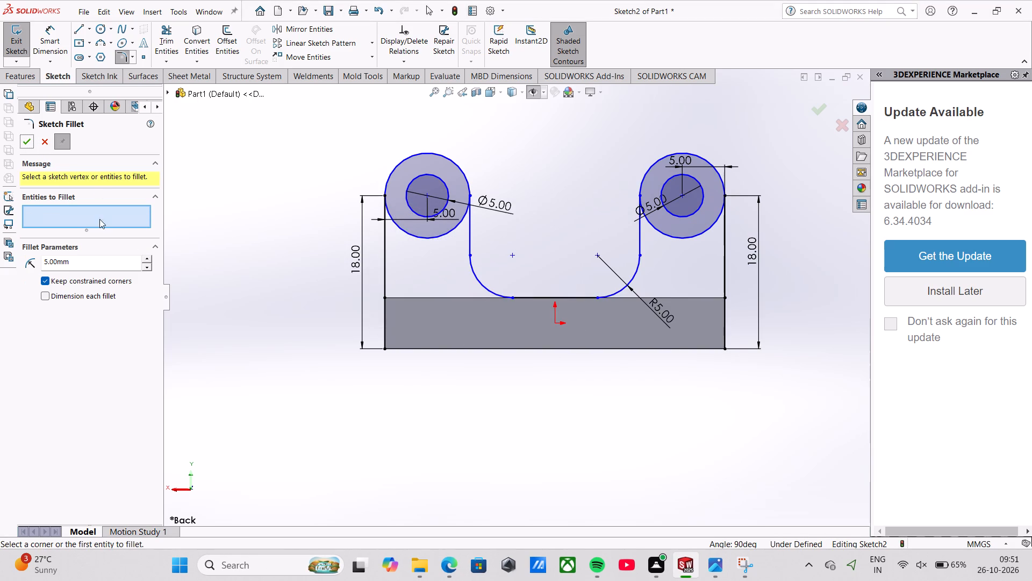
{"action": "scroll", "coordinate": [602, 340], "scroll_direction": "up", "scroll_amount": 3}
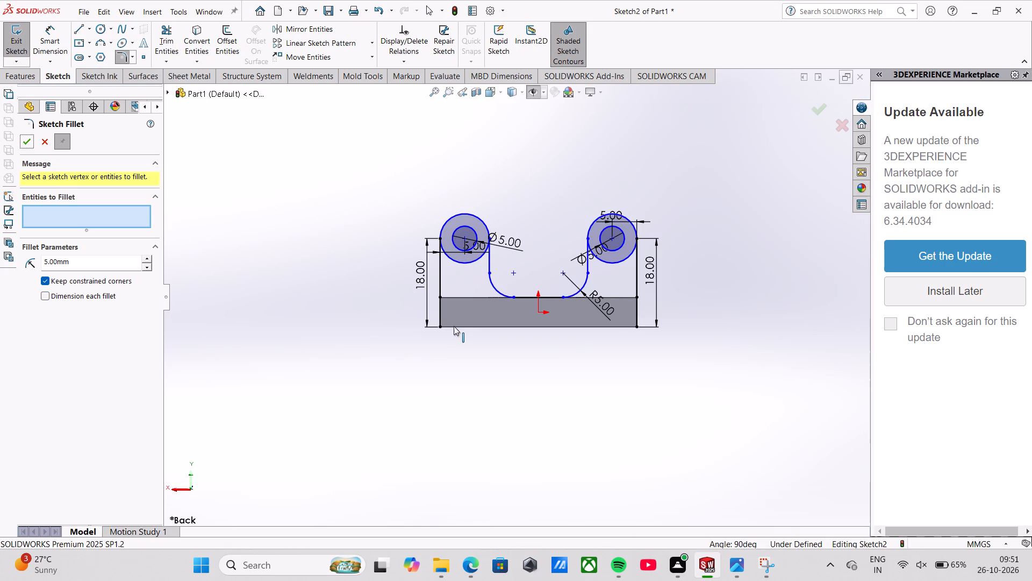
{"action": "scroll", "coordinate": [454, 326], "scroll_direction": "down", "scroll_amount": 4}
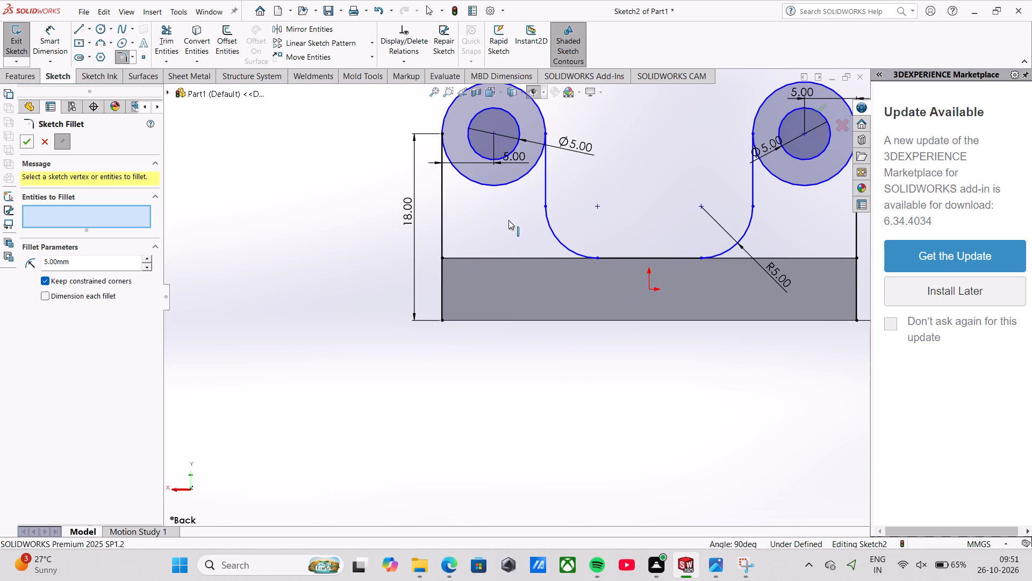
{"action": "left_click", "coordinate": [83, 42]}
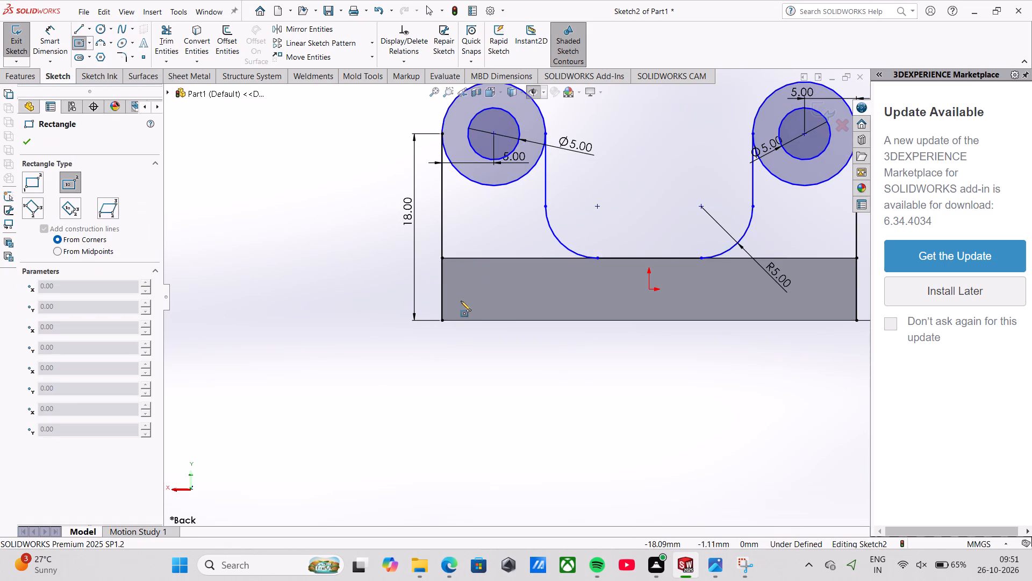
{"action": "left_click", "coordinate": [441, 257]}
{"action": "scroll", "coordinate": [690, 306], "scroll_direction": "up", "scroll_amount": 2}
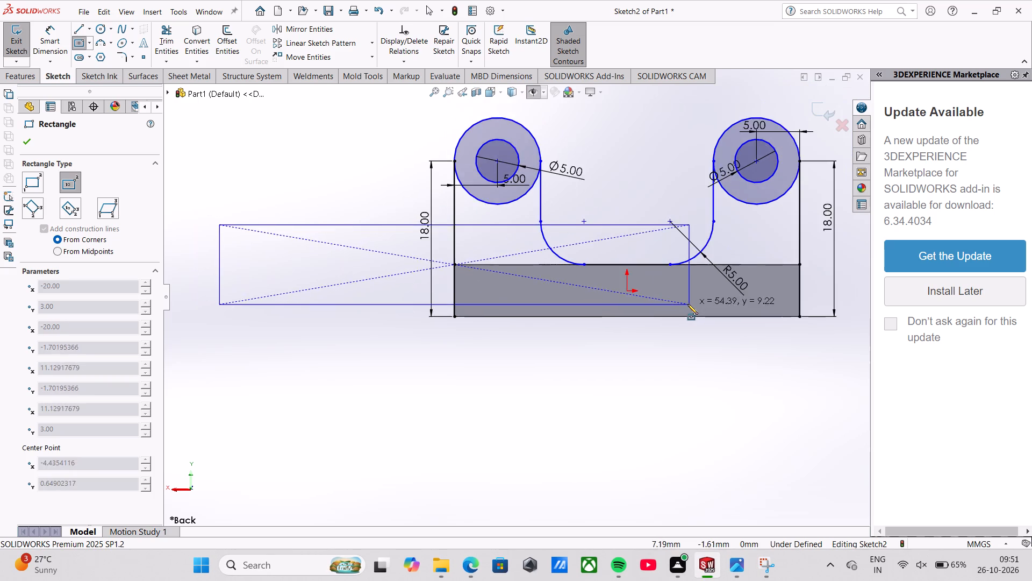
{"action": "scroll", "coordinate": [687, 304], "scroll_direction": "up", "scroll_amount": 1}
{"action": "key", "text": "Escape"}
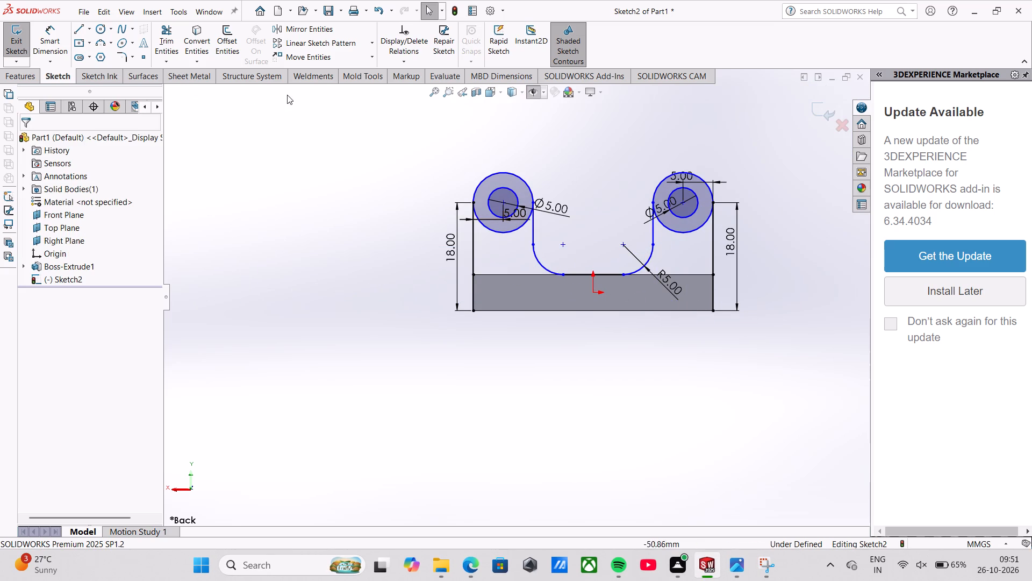
Sketch a corner rectangle over the plate's back face, from its upper corner to the diagonally opposite lower corner.
{"action": "left_click", "coordinate": [90, 44]}
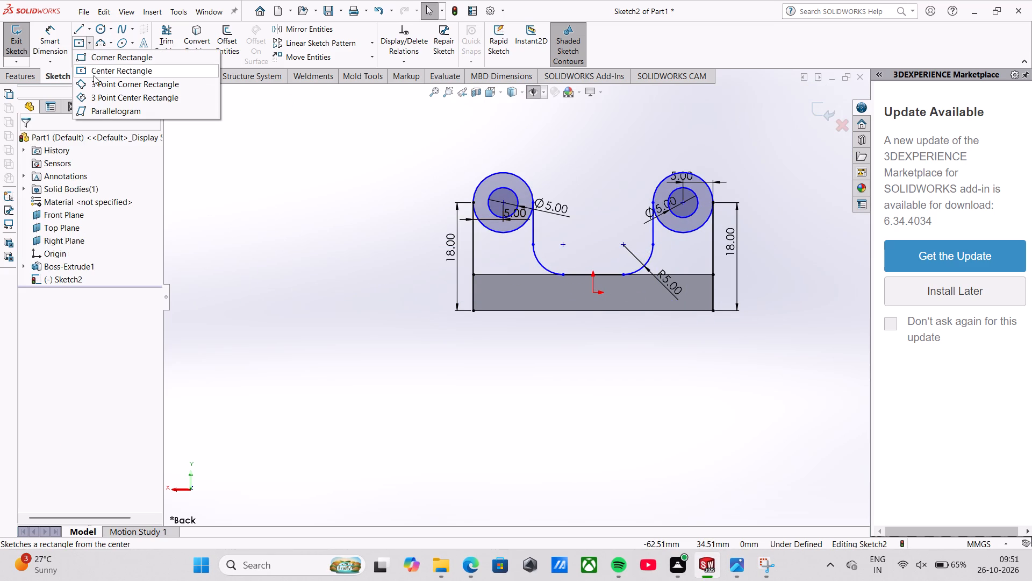
{"action": "left_click", "coordinate": [95, 61]}
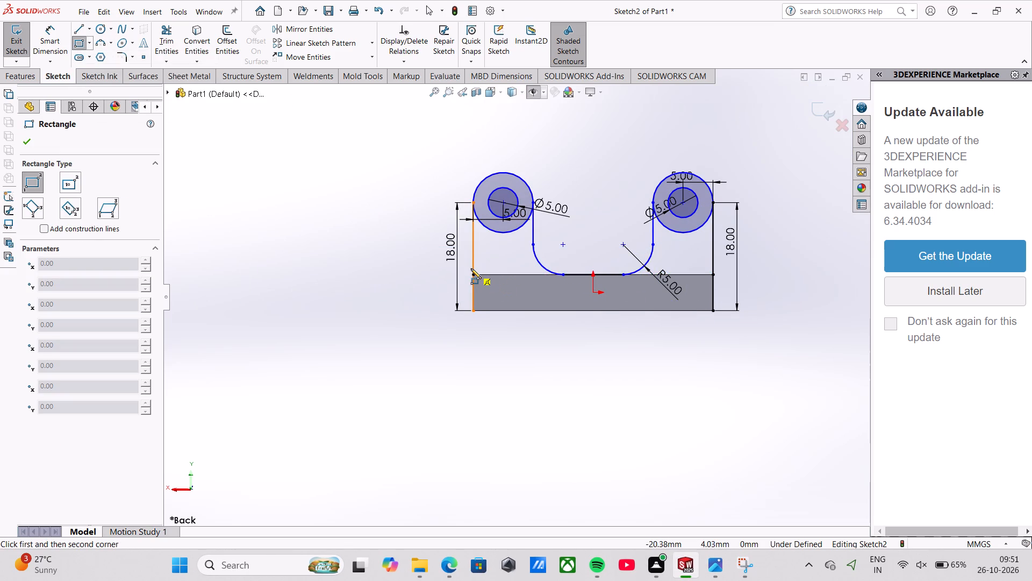
{"action": "left_click", "coordinate": [471, 273]}
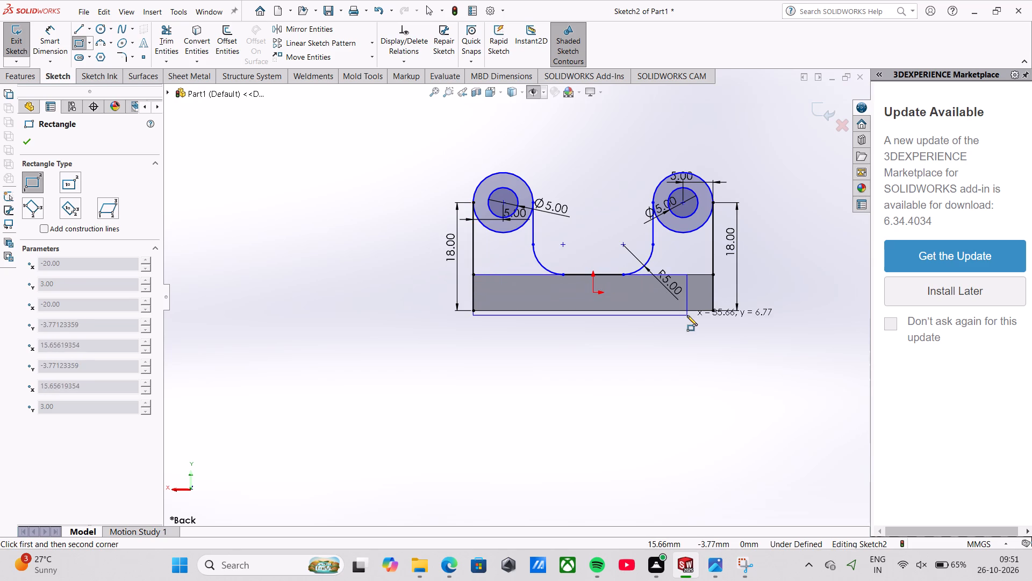
{"action": "left_click", "coordinate": [710, 311]}
{"action": "scroll", "coordinate": [709, 308], "scroll_direction": "down", "scroll_amount": 2}
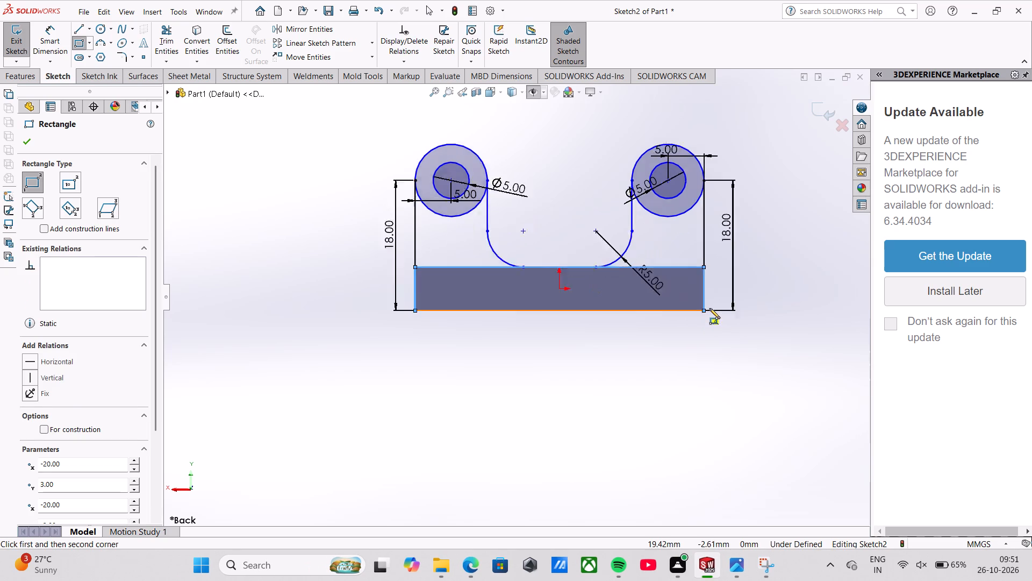
{"action": "scroll", "coordinate": [709, 308], "scroll_direction": "down", "scroll_amount": 2}
{"action": "scroll", "coordinate": [431, 228], "scroll_direction": "up", "scroll_amount": 4}
{"action": "scroll", "coordinate": [412, 260], "scroll_direction": "down", "scroll_amount": 3}
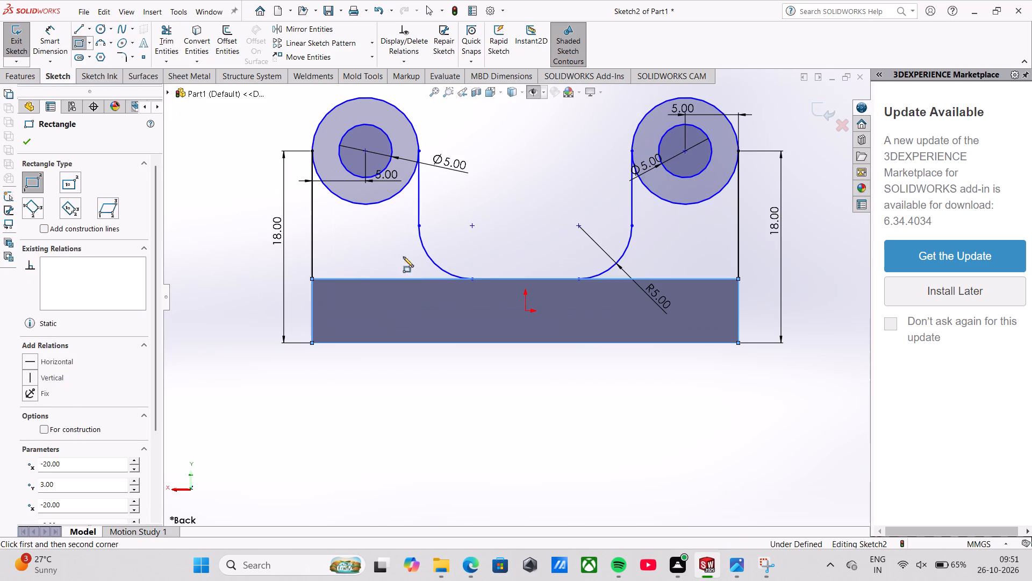
Trim away the rectangle's upper line beneath the lugs and its lower line along the plate's bottom edge.
{"action": "left_click", "coordinate": [159, 40]}
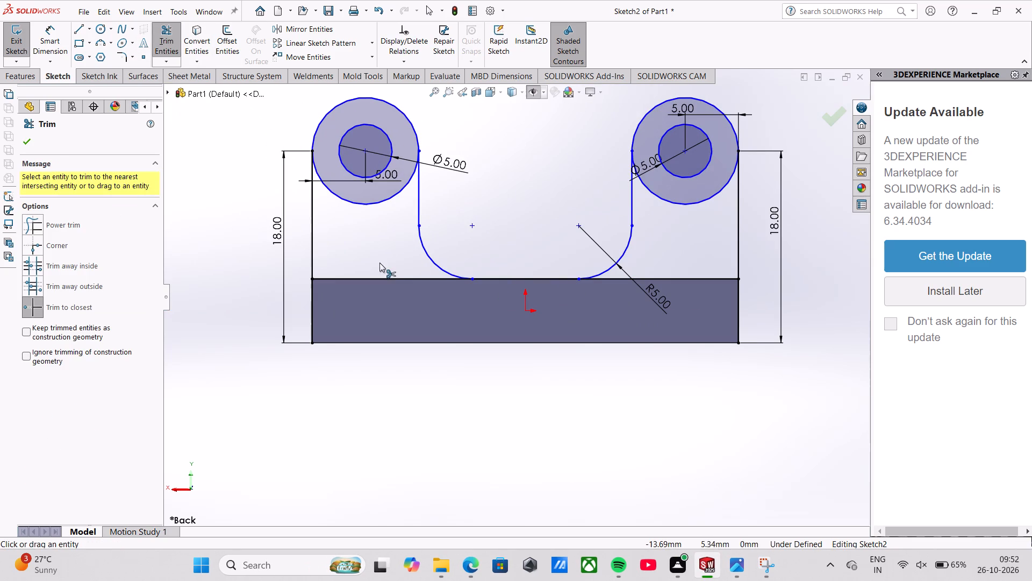
{"action": "left_click", "coordinate": [375, 279]}
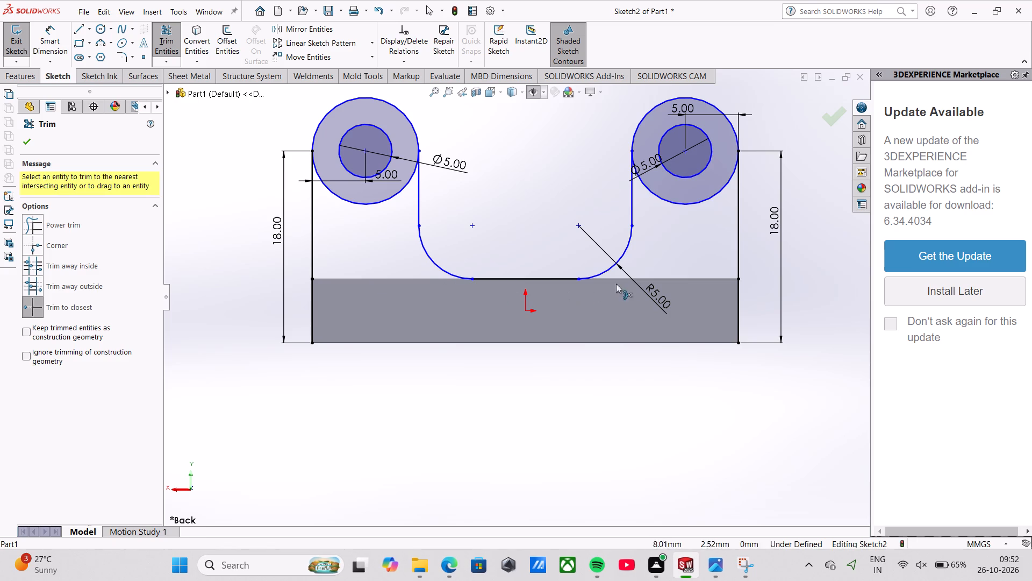
{"action": "left_click", "coordinate": [622, 341]}
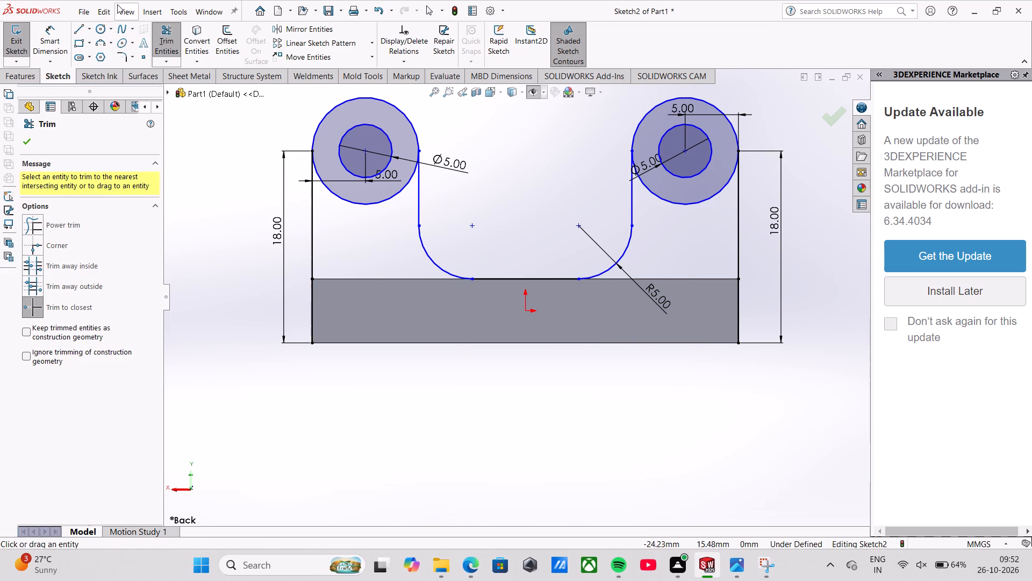
Sketch a 40 mm horizontal line along the plate's bottom edge, joining the lower ends of the two outer vertical lines.
{"action": "left_click", "coordinate": [75, 29]}
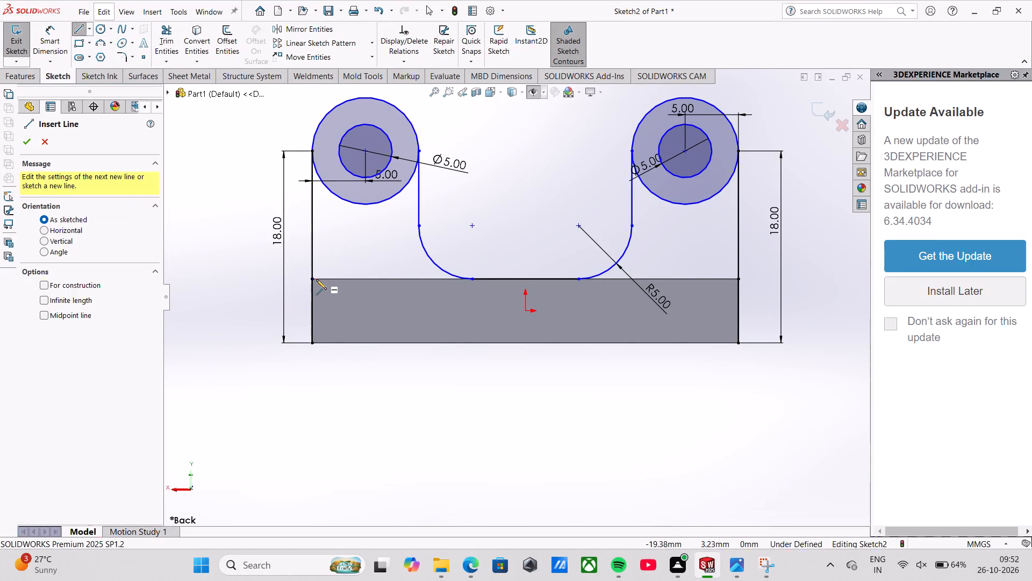
{"action": "left_click", "coordinate": [312, 342]}
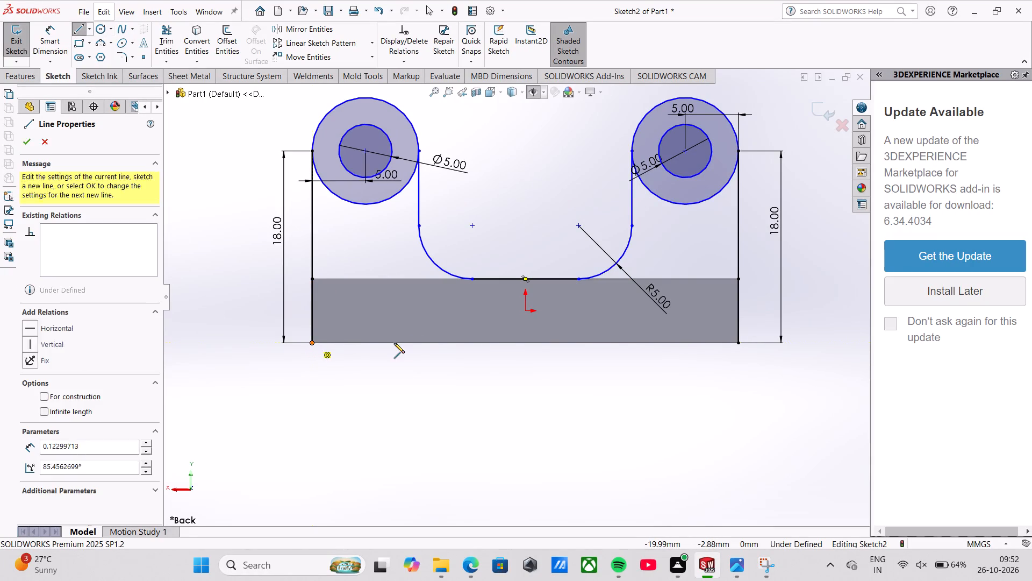
{"action": "left_click", "coordinate": [736, 341]}
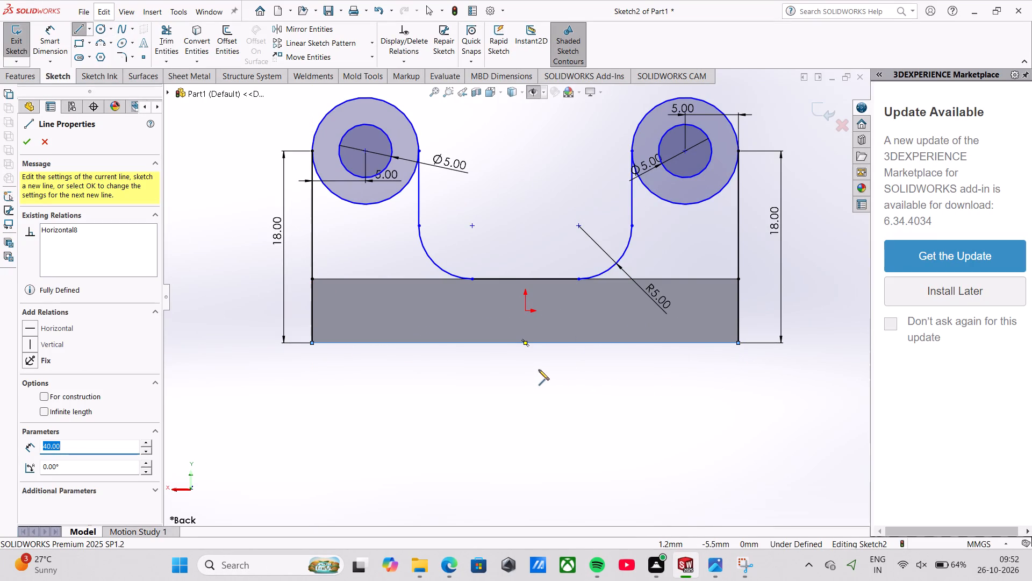
{"action": "key", "text": "Escape"}
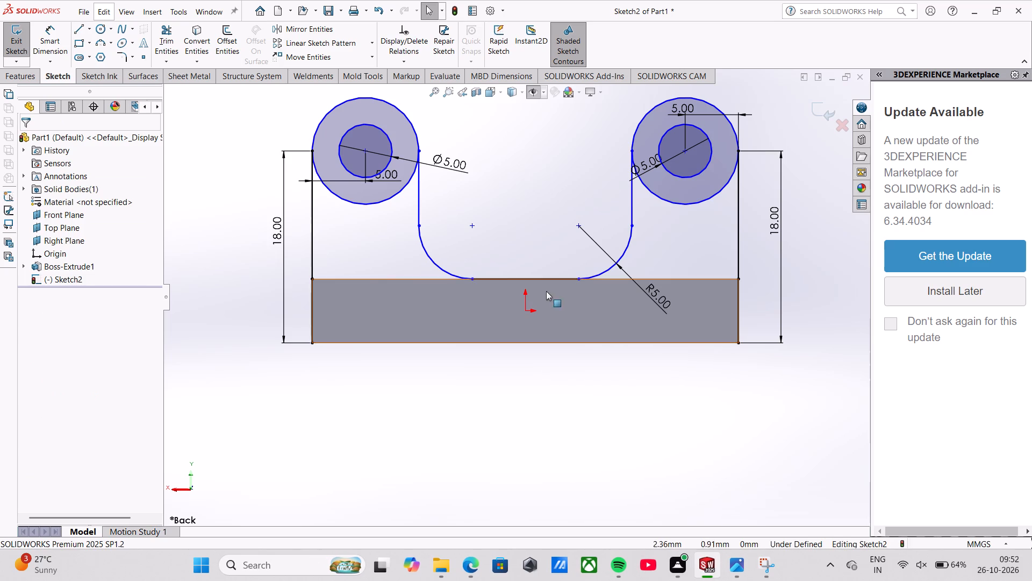
Extrude the sketch's base strip, both lug regions and both rings around the 5 mm holes by 6 mm, Mid Plane, merged with the plate.
{"action": "left_click", "coordinate": [34, 78]}
{"action": "left_click", "coordinate": [34, 36]}
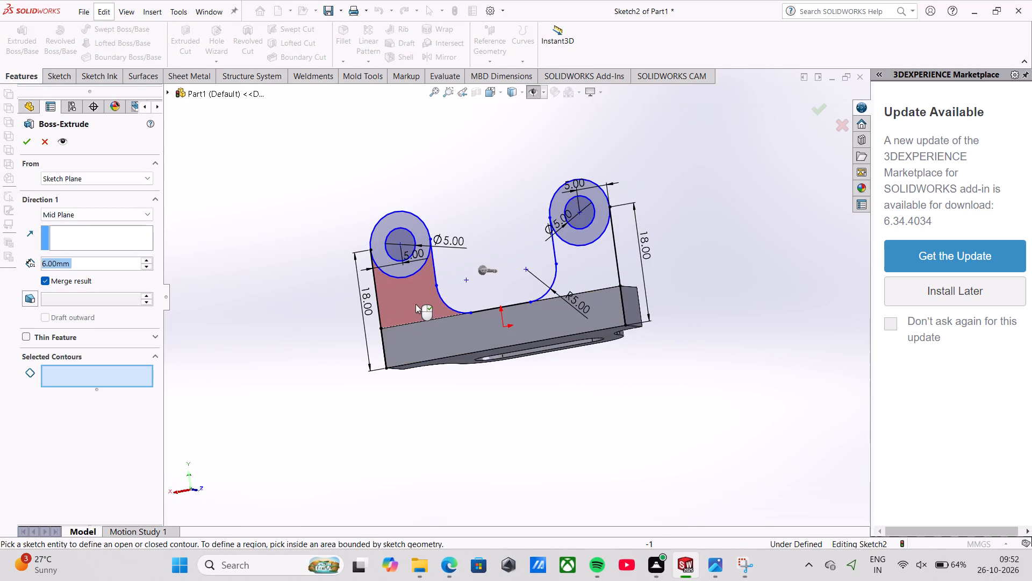
{"action": "left_click", "coordinate": [441, 331]}
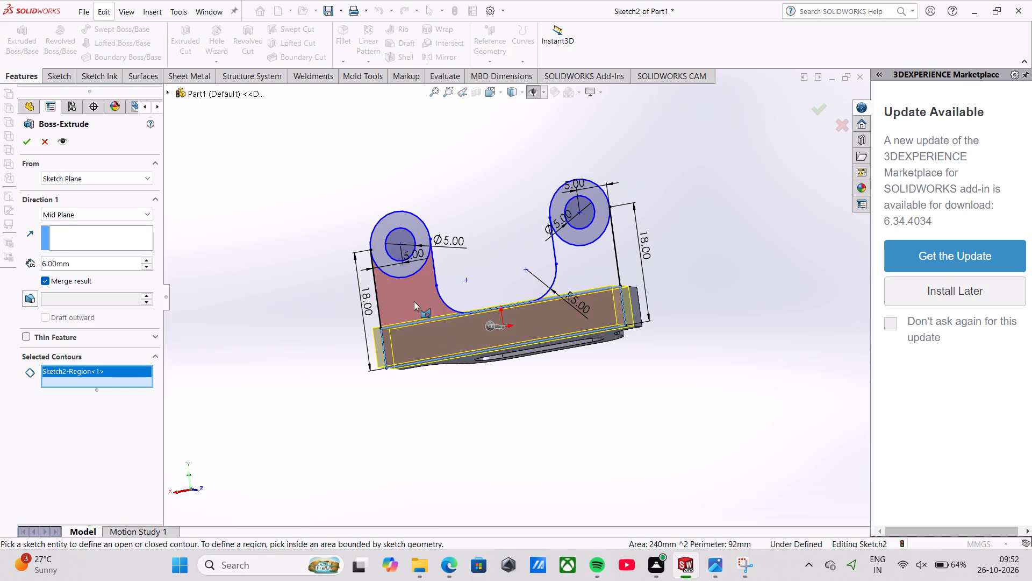
{"action": "left_click", "coordinate": [414, 301]}
{"action": "left_click", "coordinate": [578, 257]}
{"action": "middle_click_drag", "start_coordinate": [579, 260], "coordinate": [579, 261]}
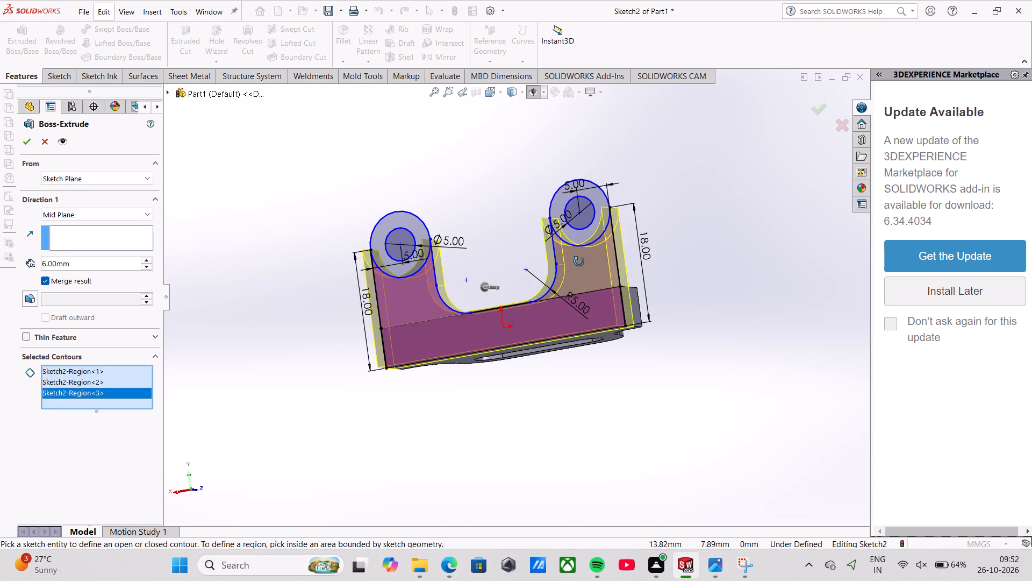
{"action": "middle_click_drag", "start_coordinate": [579, 261], "coordinate": [554, 310]}
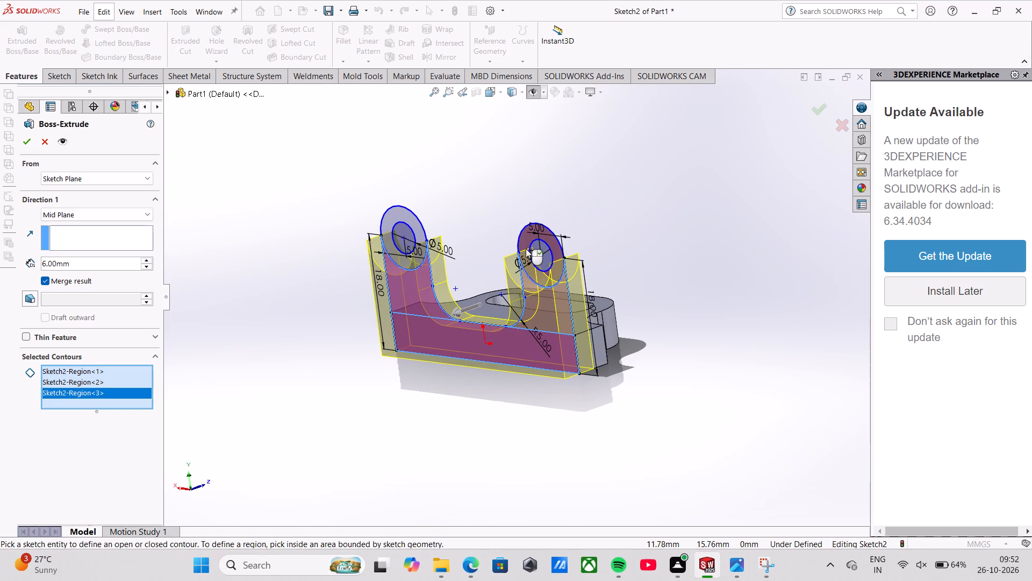
{"action": "left_click", "coordinate": [526, 249]}
{"action": "left_click", "coordinate": [389, 230]}
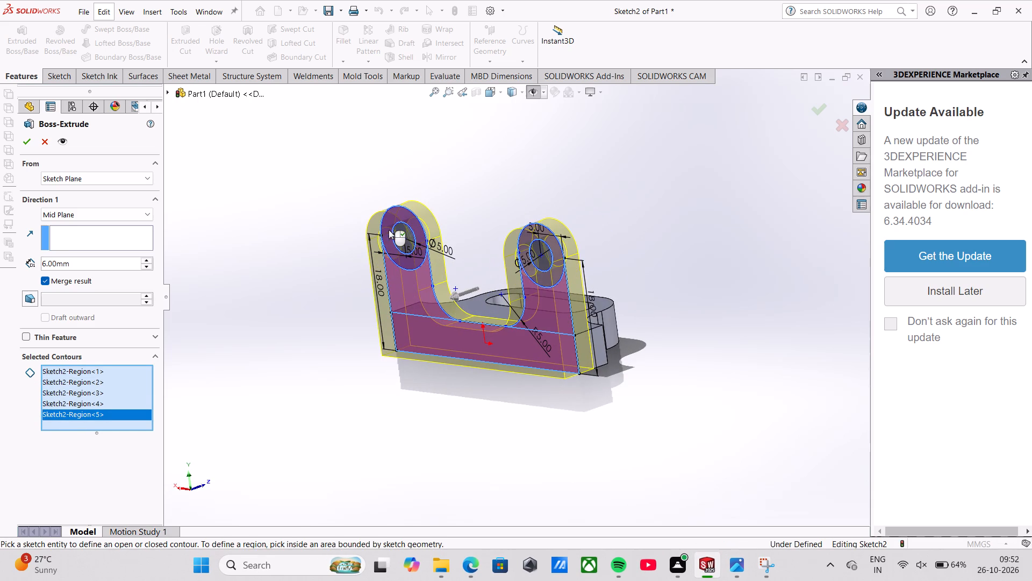
{"action": "middle_click_drag", "start_coordinate": [451, 202], "coordinate": [311, 239]}
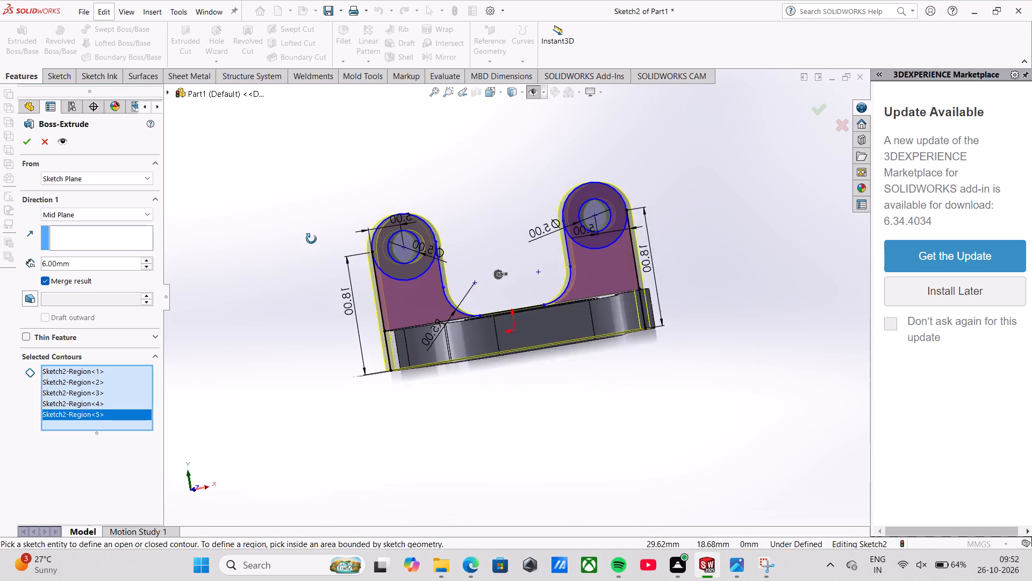
{"action": "middle_click_drag", "start_coordinate": [311, 239], "coordinate": [337, 249]}
{"action": "left_click", "coordinate": [27, 147]}
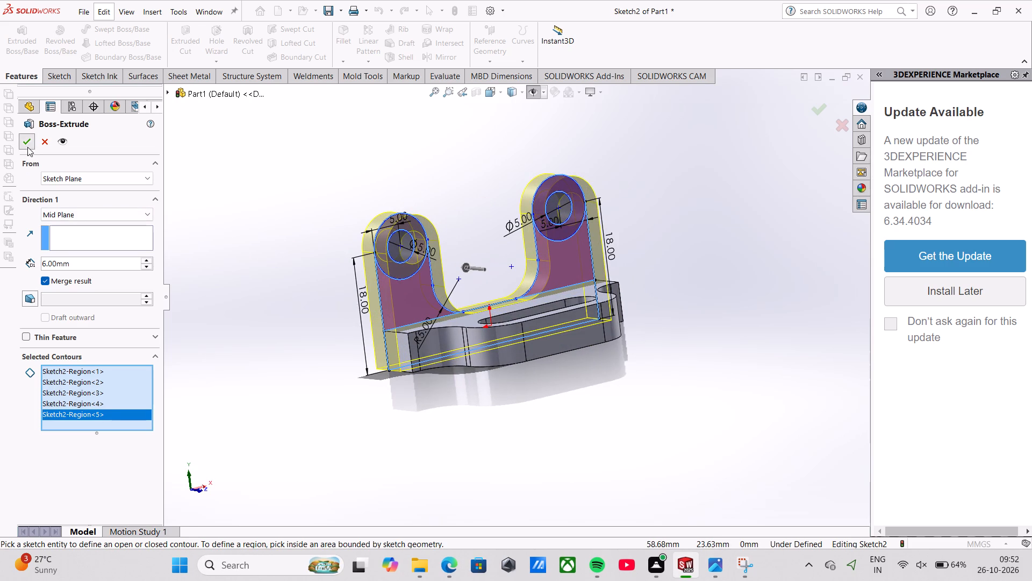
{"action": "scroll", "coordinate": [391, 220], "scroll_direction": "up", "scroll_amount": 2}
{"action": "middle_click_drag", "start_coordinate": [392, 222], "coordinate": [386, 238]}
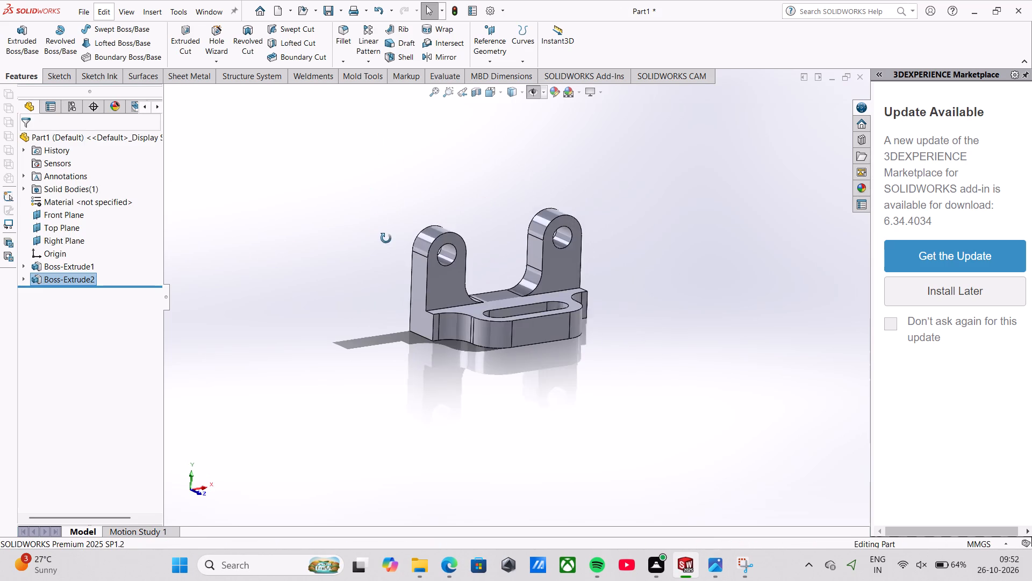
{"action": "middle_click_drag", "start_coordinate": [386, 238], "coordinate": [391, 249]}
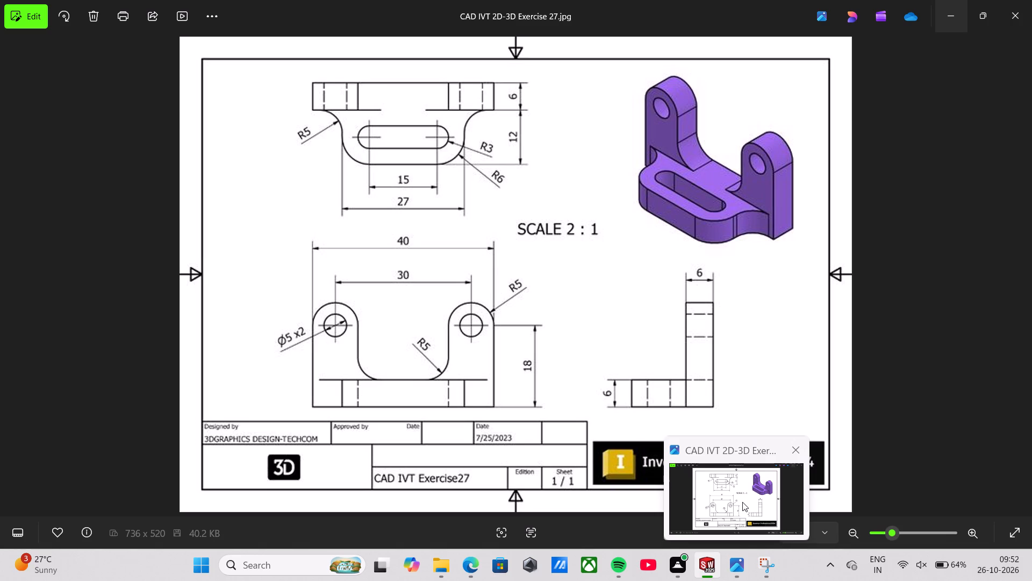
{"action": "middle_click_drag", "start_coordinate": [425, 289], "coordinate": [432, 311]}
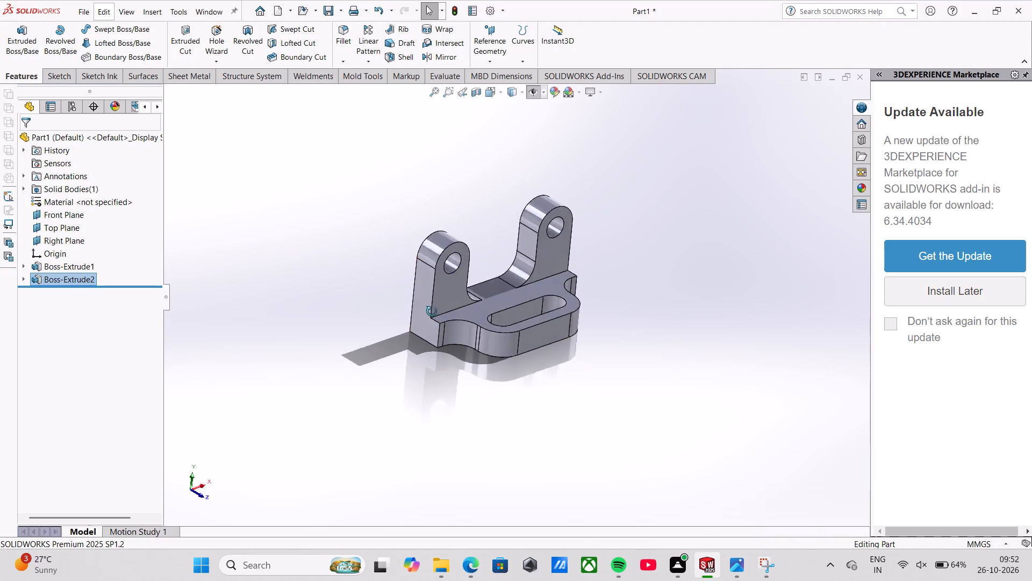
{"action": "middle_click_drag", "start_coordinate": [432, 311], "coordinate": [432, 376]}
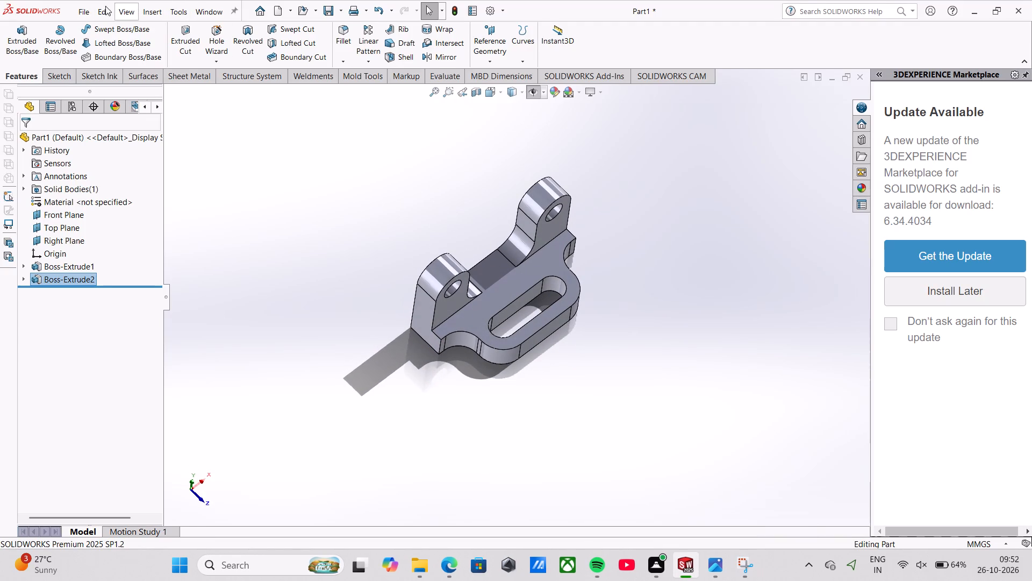
Save the part under the file name 03 in the Desktop folder as a SOLIDWORKS Part.
{"action": "left_click", "coordinate": [80, 7]}
{"action": "left_click", "coordinate": [114, 155]}
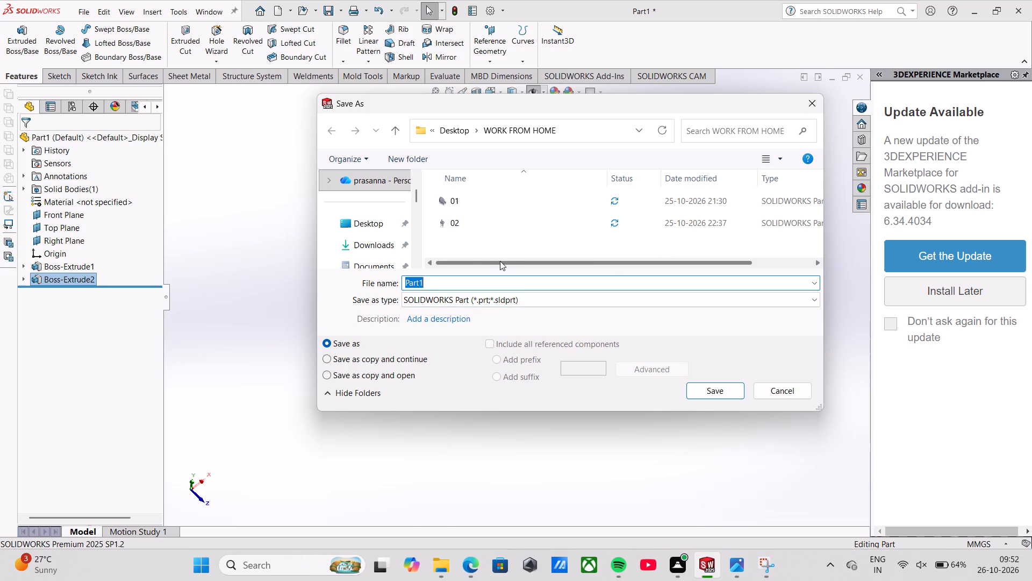
{"action": "left_click_drag", "start_coordinate": [450, 278], "coordinate": [411, 284]}
{"action": "left_click_drag", "start_coordinate": [409, 284], "coordinate": [402, 285]}
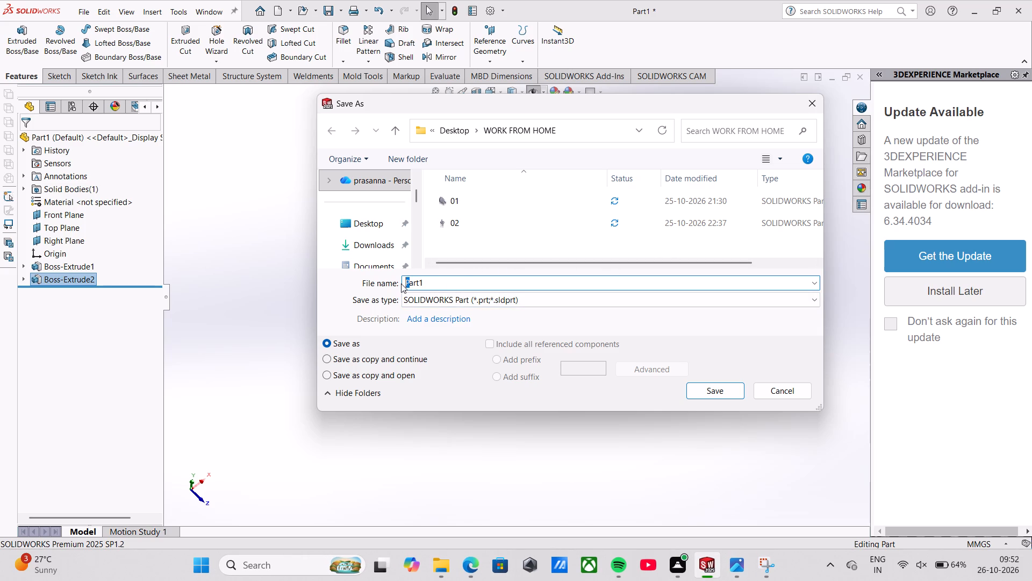
{"action": "left_click_drag", "start_coordinate": [431, 282], "coordinate": [355, 277]}
{"action": "key", "text": "0"}
{"action": "key", "text": "3"}
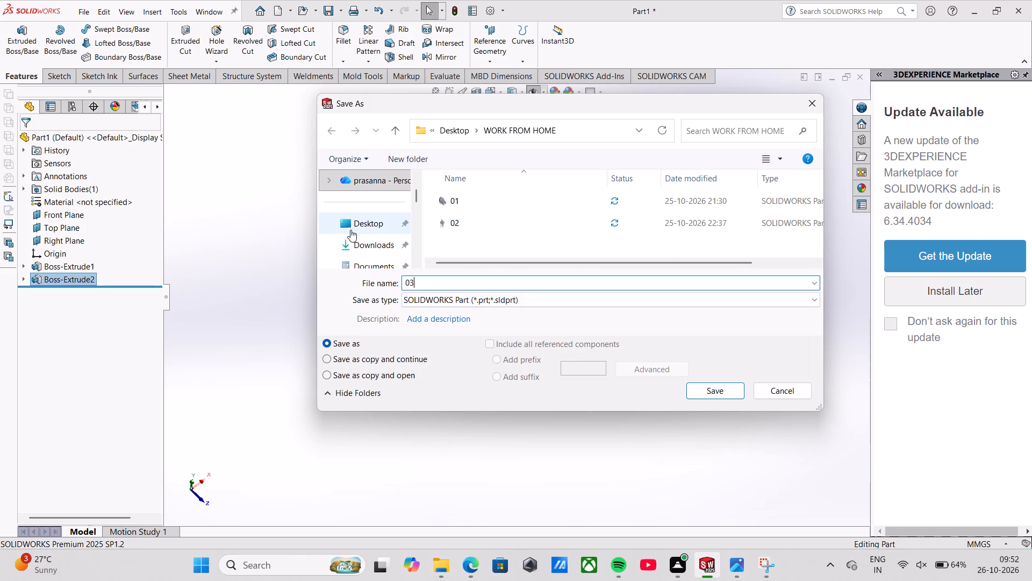
{"action": "left_click", "coordinate": [350, 230]}
{"action": "key", "text": "Return"}
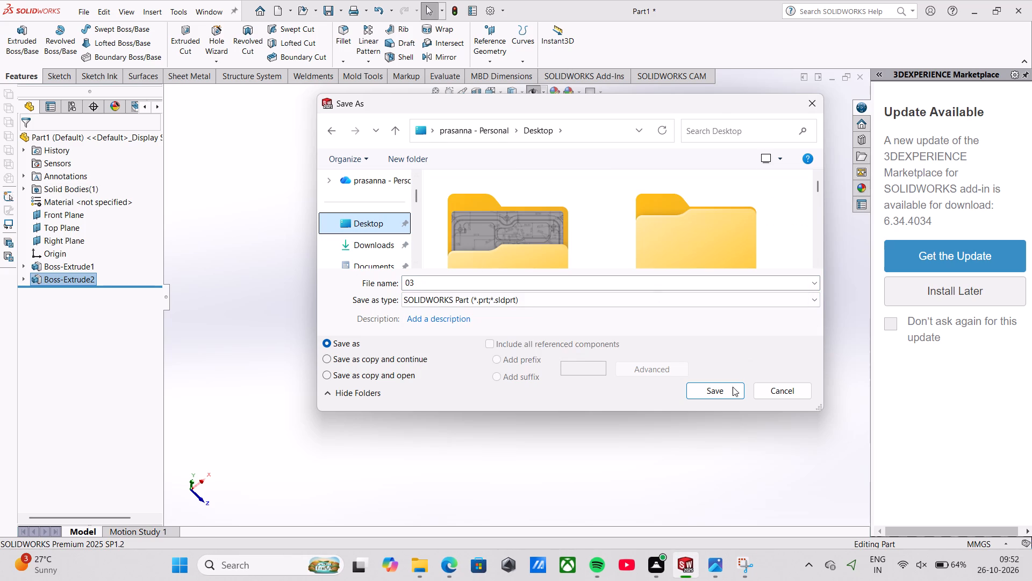
{"action": "left_click", "coordinate": [721, 392]}
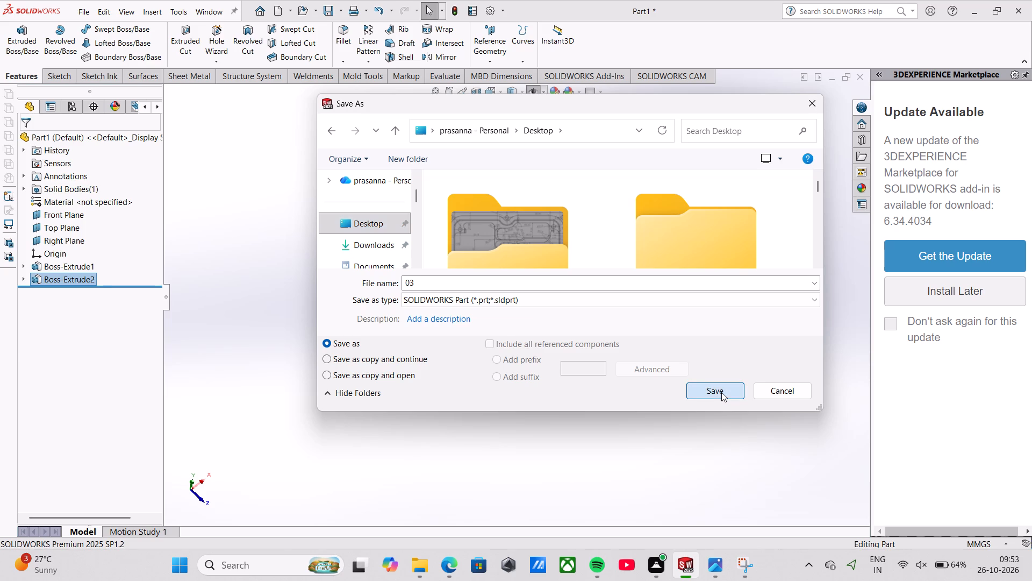
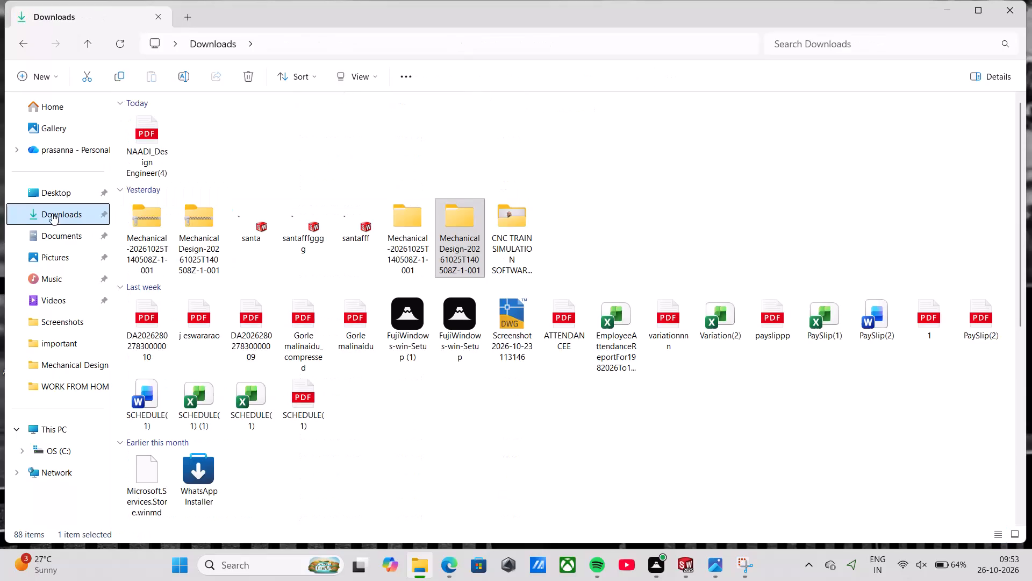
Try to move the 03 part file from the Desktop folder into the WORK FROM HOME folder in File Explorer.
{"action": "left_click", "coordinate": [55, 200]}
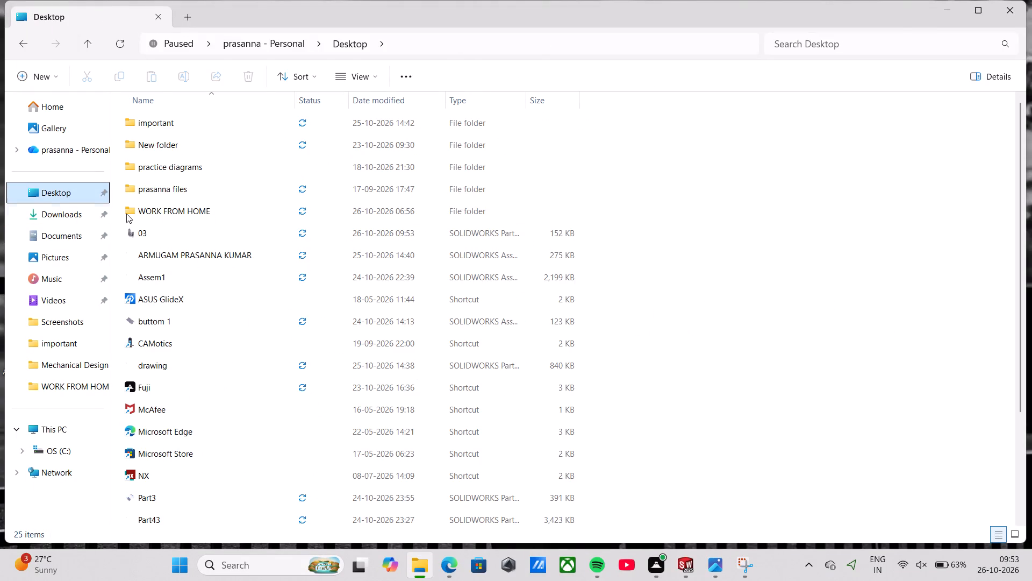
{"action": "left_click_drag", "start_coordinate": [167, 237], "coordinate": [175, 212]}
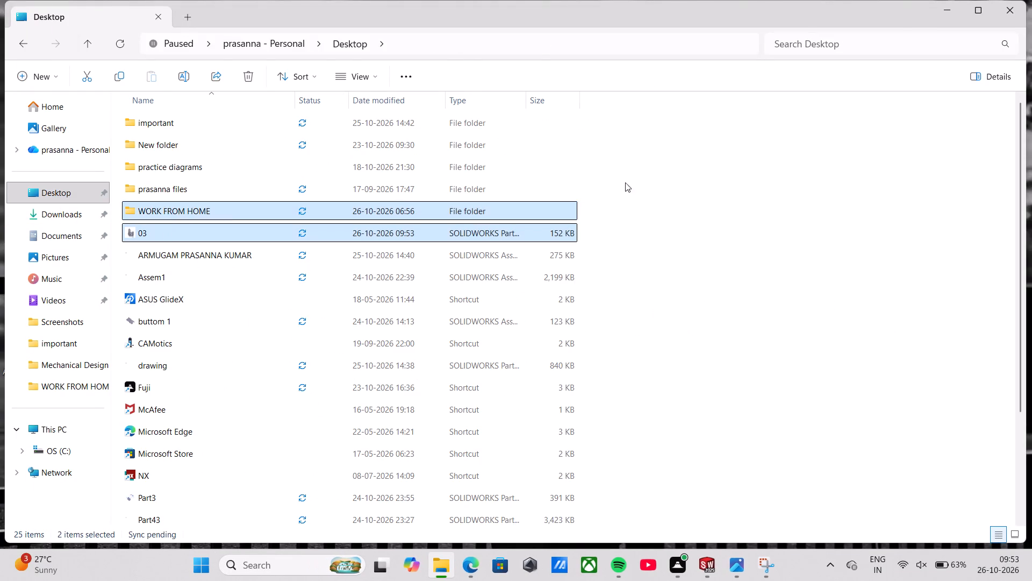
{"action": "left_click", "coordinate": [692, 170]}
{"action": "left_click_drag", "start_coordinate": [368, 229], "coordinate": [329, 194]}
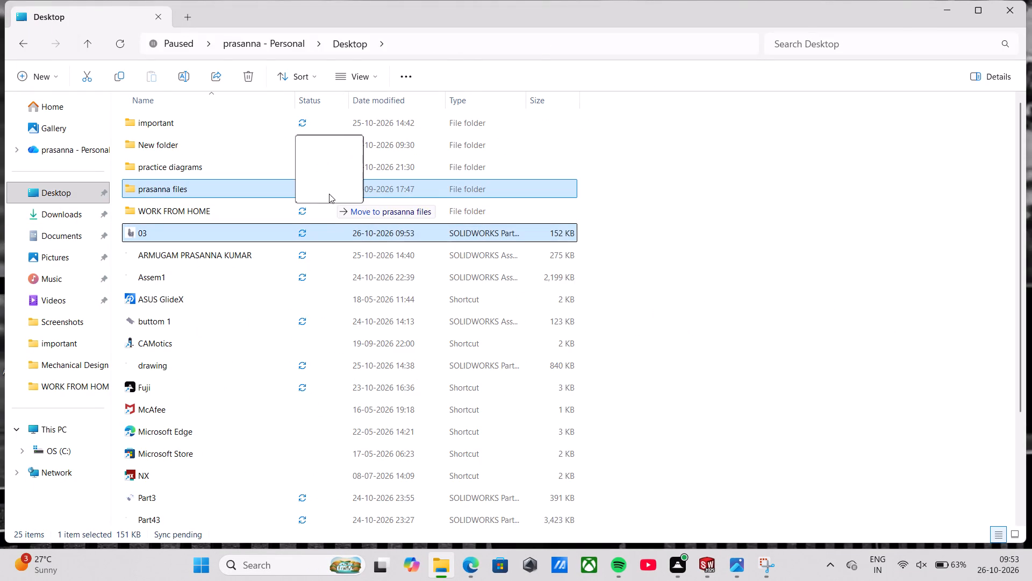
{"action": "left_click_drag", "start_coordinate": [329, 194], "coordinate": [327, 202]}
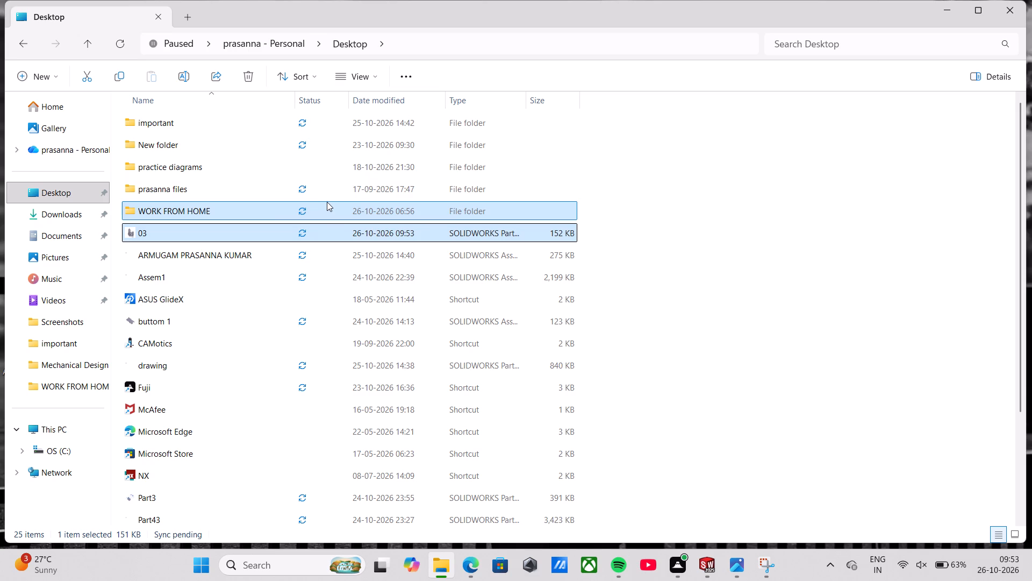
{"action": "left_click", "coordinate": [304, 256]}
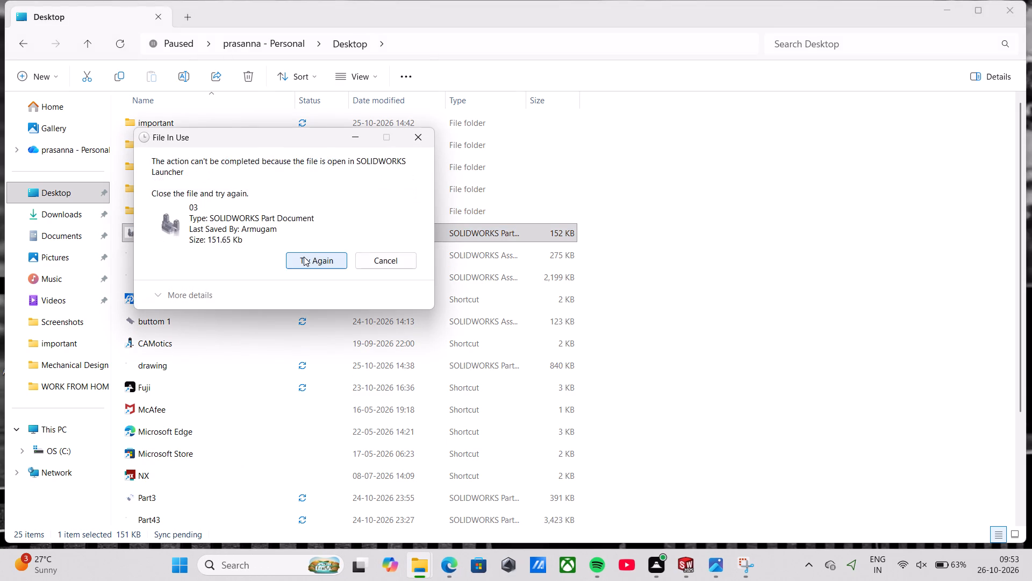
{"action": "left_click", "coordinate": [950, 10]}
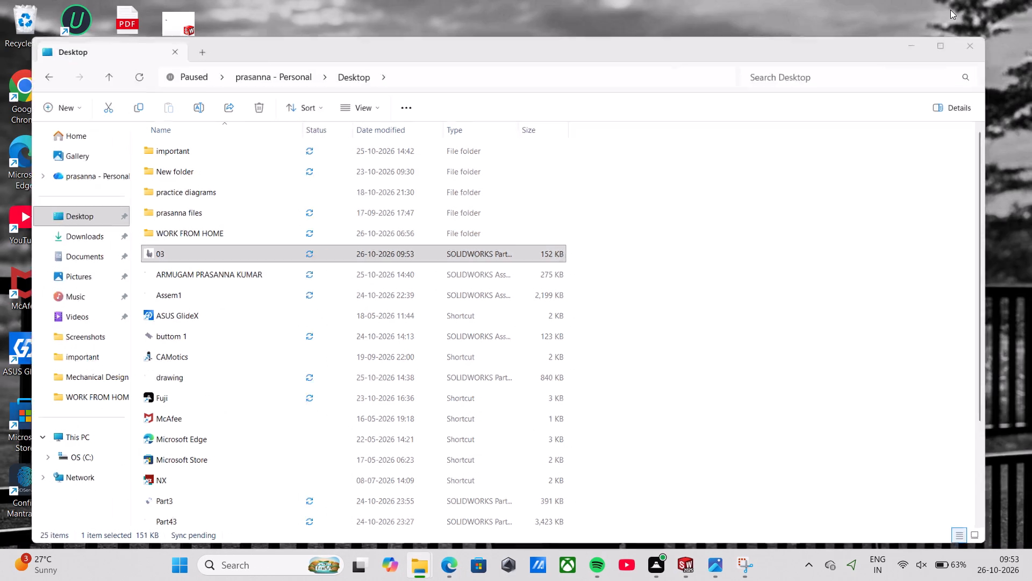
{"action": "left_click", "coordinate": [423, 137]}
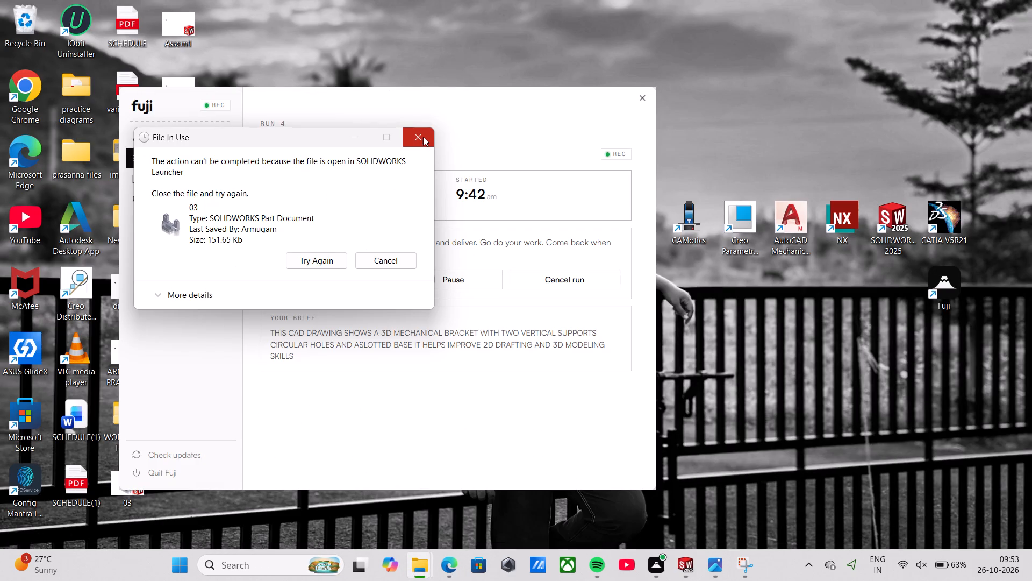
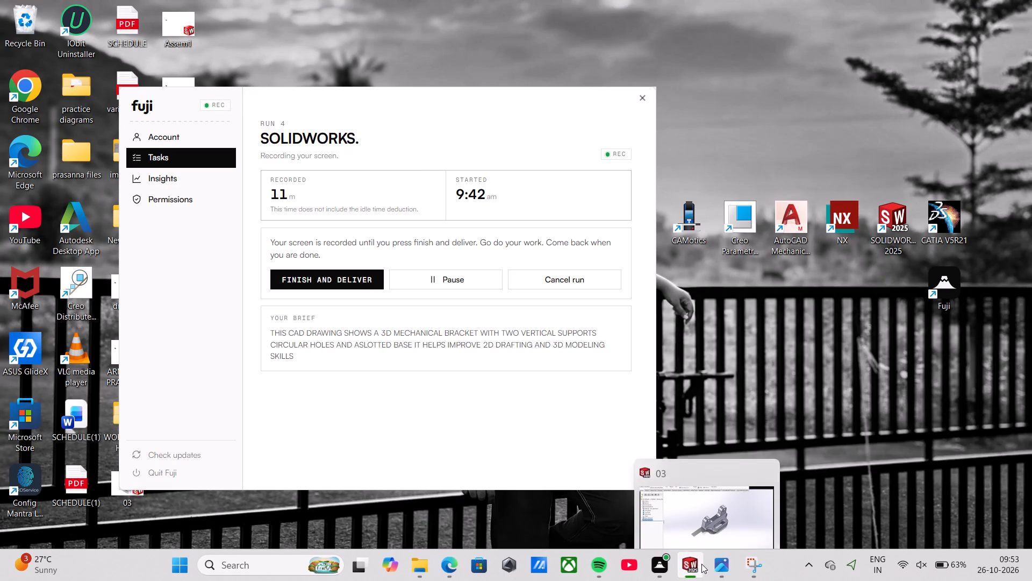
Switch to SOLIDWORKS and print the current screen image of the bracket with Microsoft Print to PDF, saving it as 03 in WORK FROM HOME.
{"action": "left_click", "coordinate": [696, 518]}
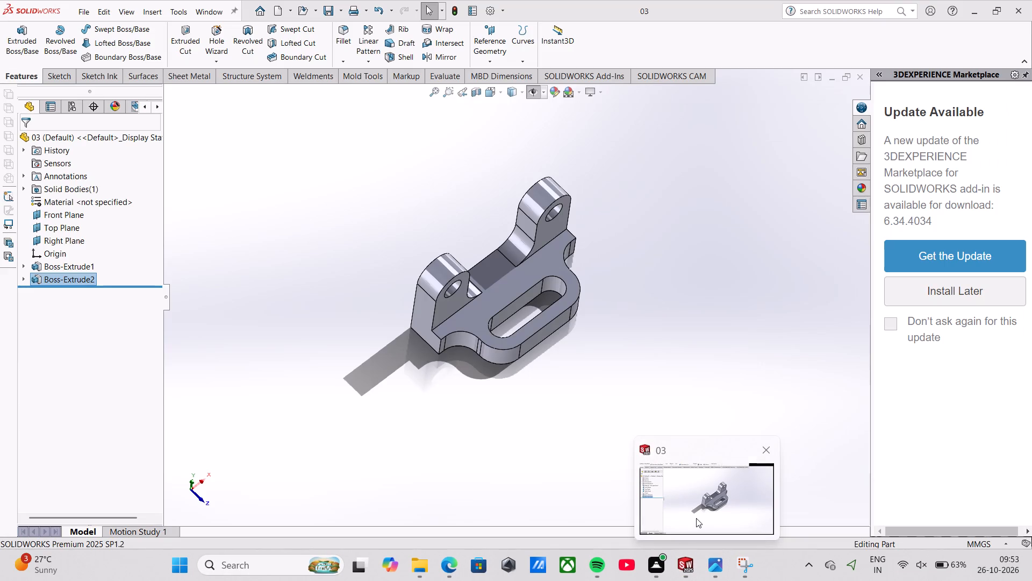
{"action": "left_click", "coordinate": [696, 518]}
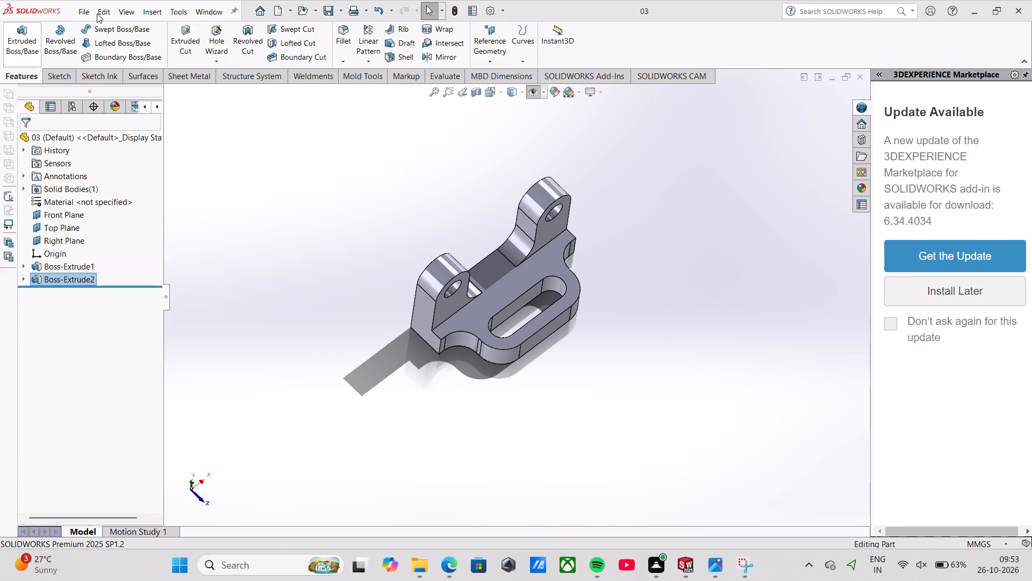
{"action": "left_click", "coordinate": [88, 11]}
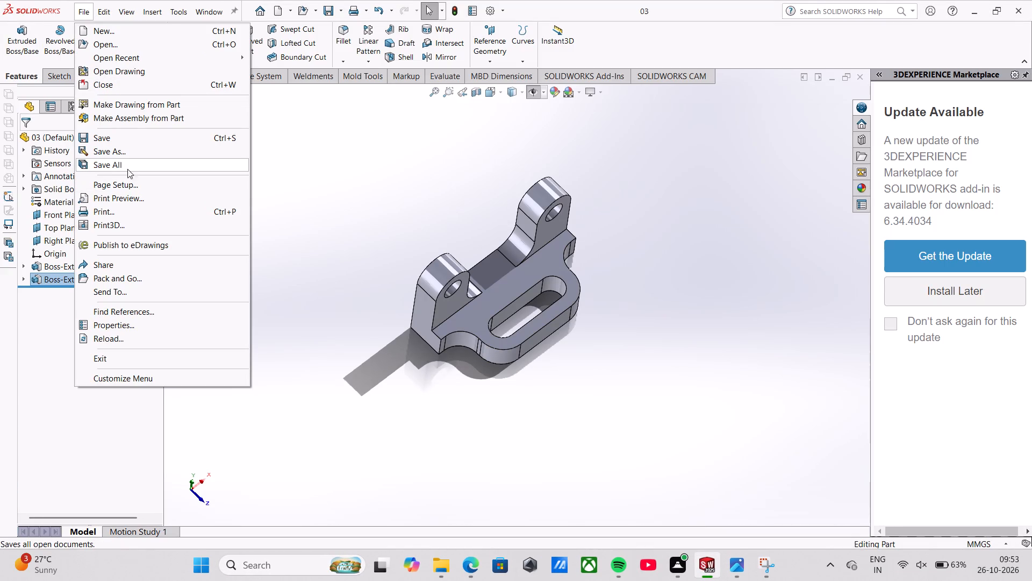
{"action": "left_click", "coordinate": [119, 214]}
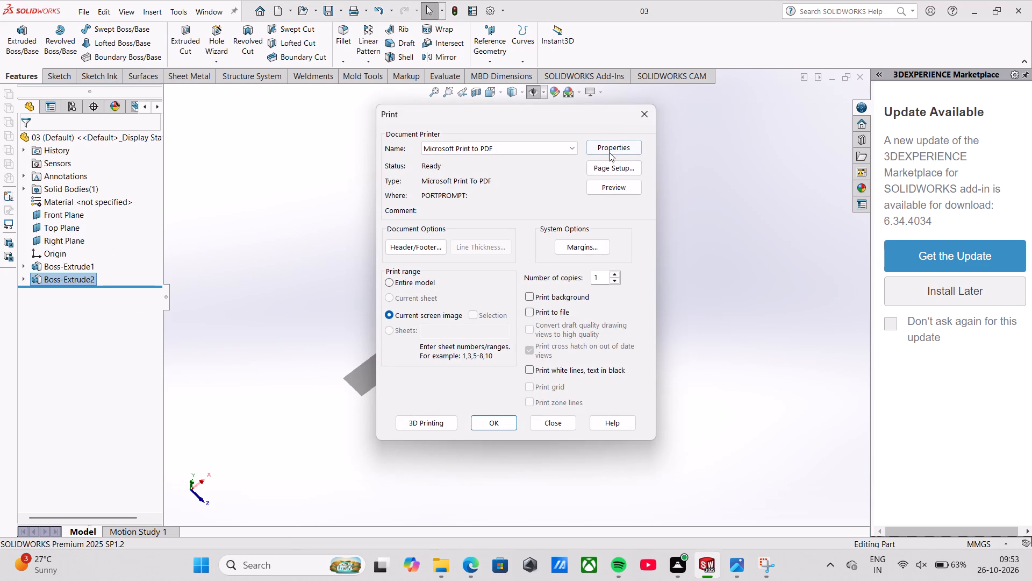
{"action": "left_click", "coordinate": [492, 419]}
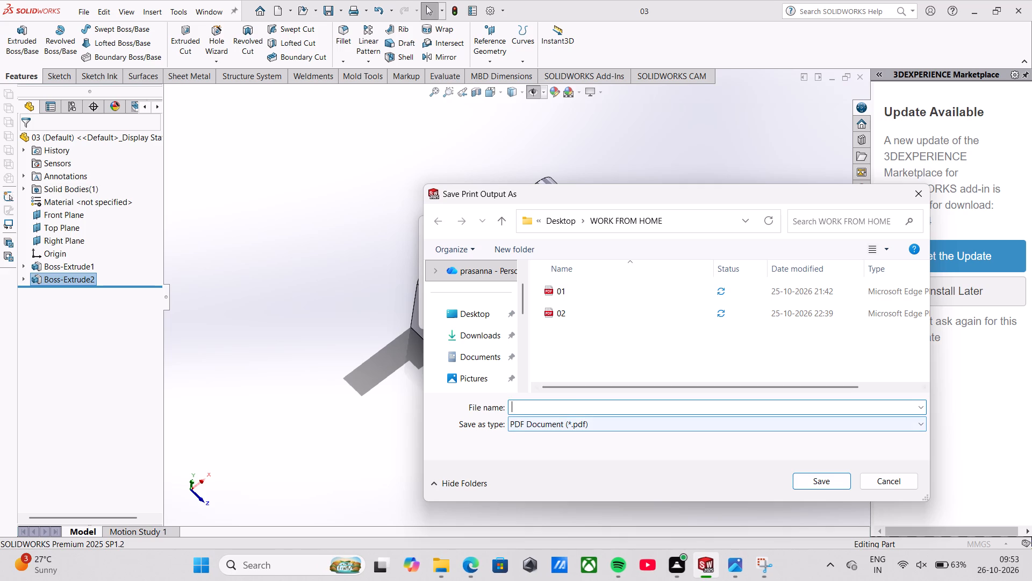
{"action": "type", "text": "03"}
{"action": "key", "text": "Return"}
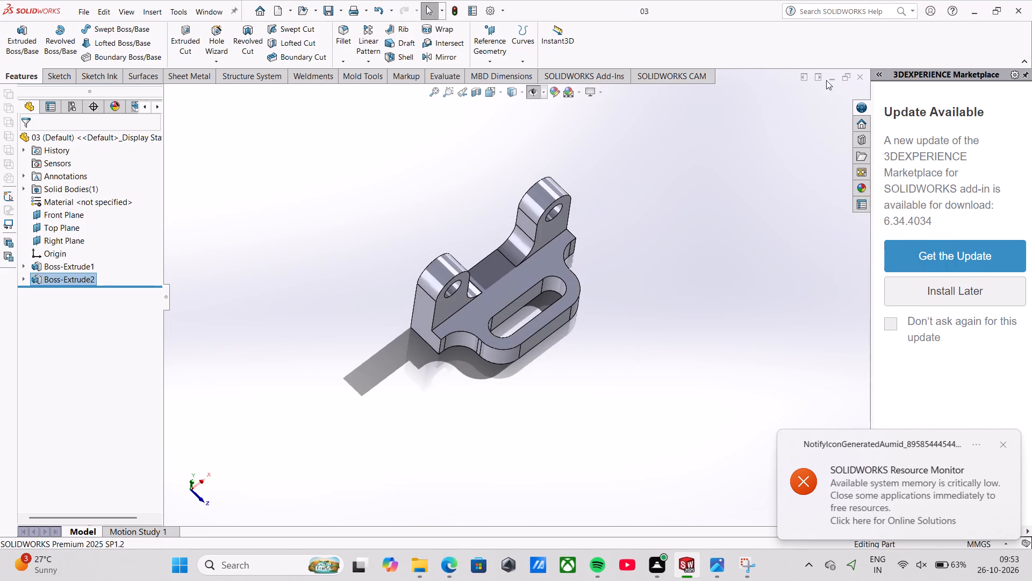
Close SOLIDWORKS.
{"action": "left_click", "coordinate": [1017, 10]}
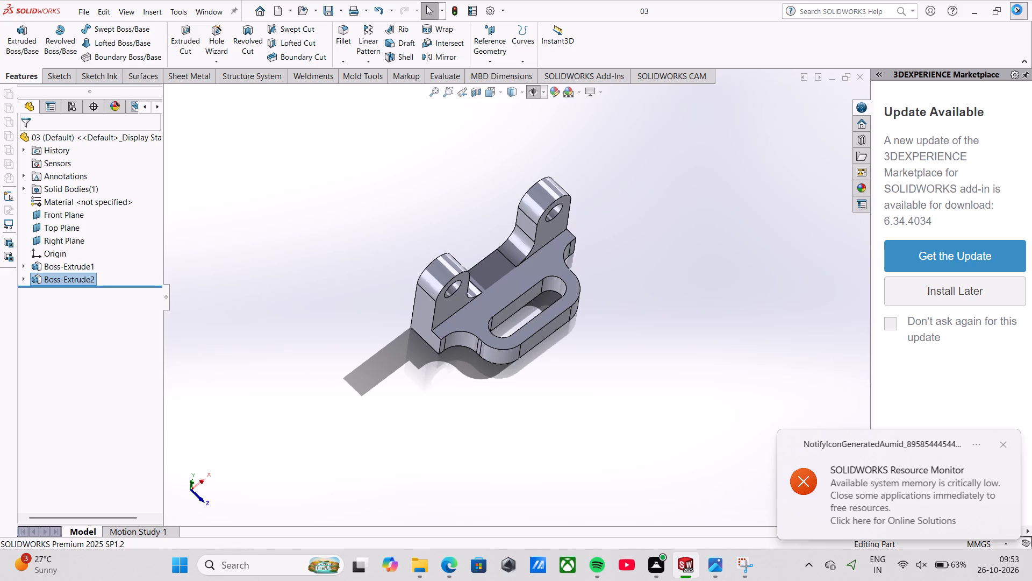